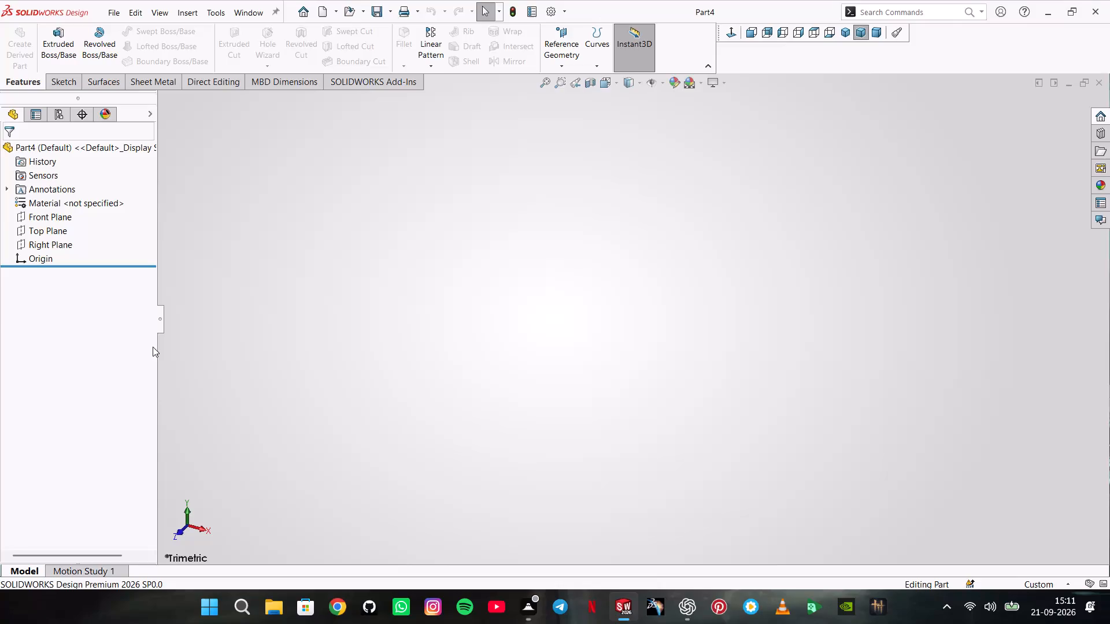
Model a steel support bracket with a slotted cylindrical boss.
Start a sketch on the Top Plane and draw a center rectangle about 228 by 134 mm centred on the origin.
left_click(50, 230)
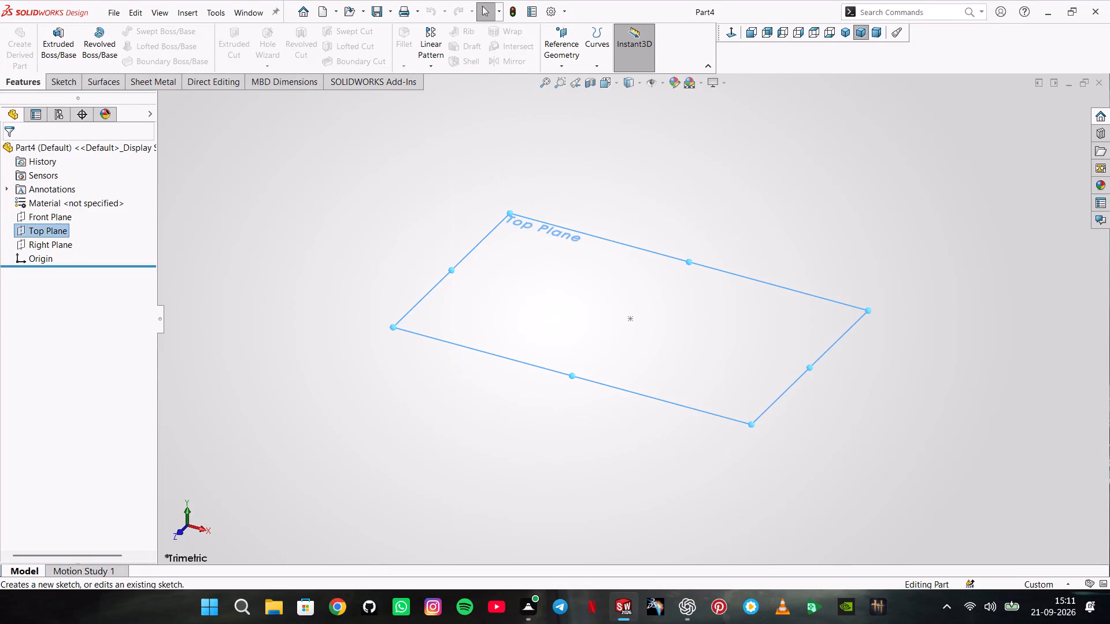
left_click(69, 229)
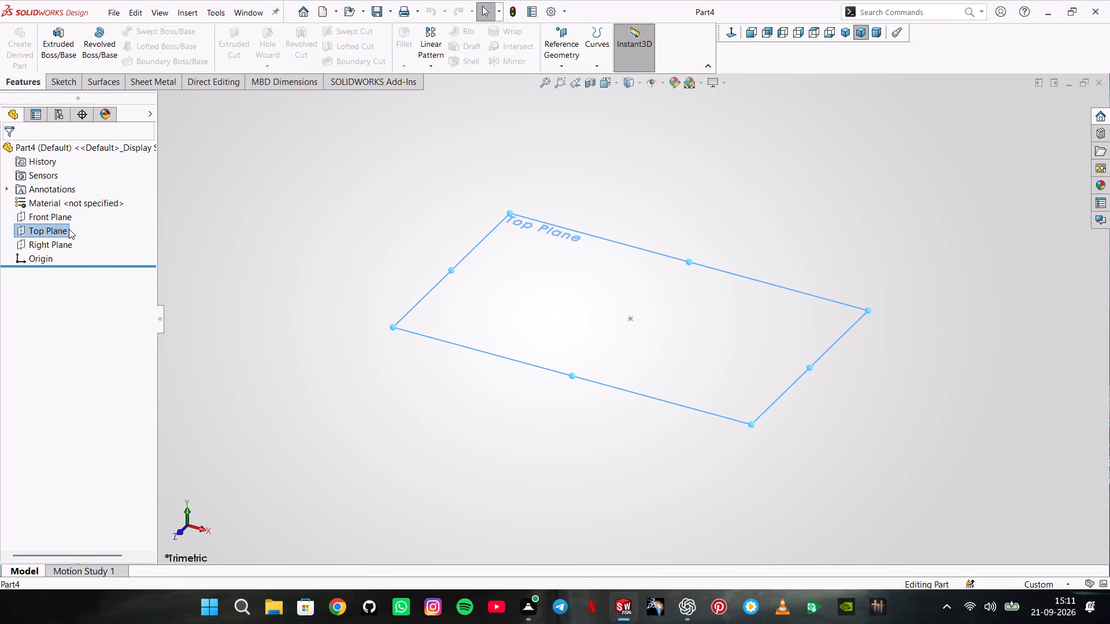
left_click(84, 216)
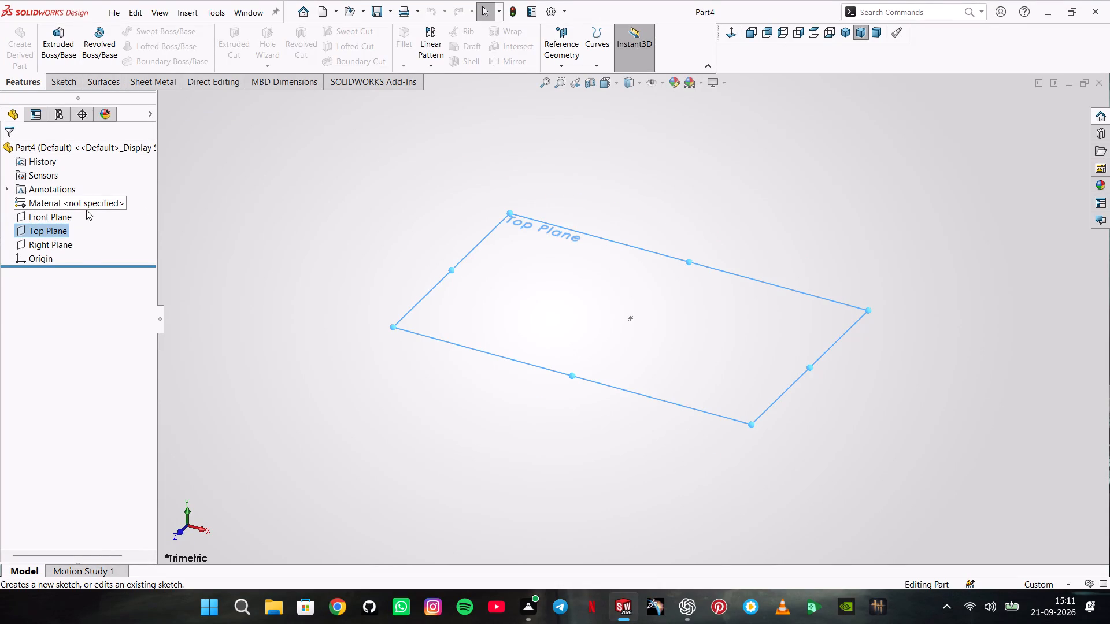
left_click(68, 227)
left_click(80, 216)
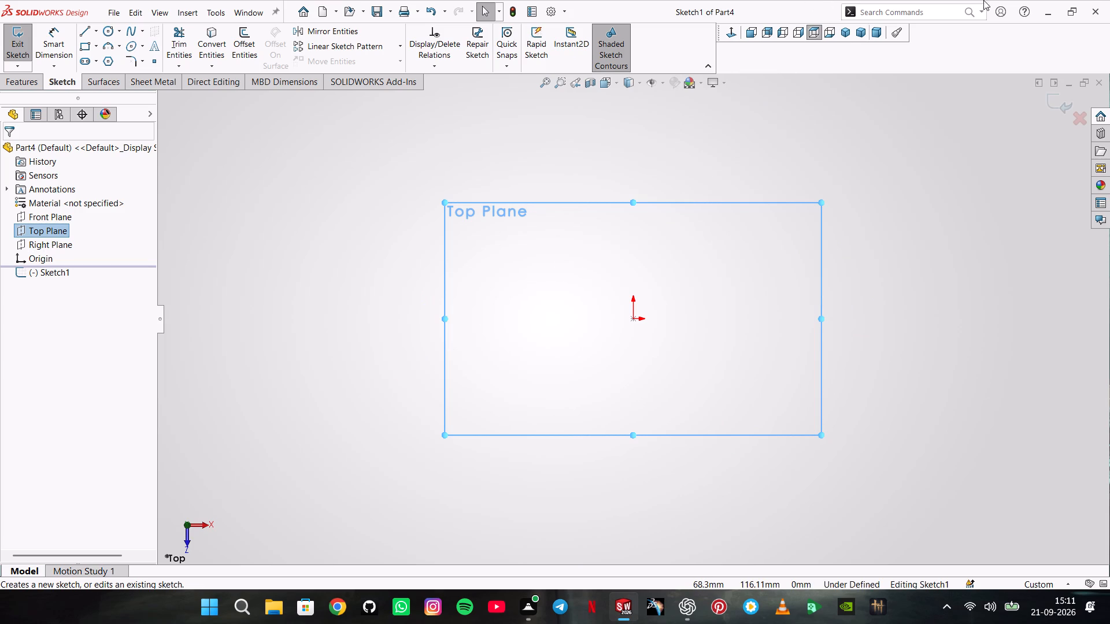
left_click(95, 39)
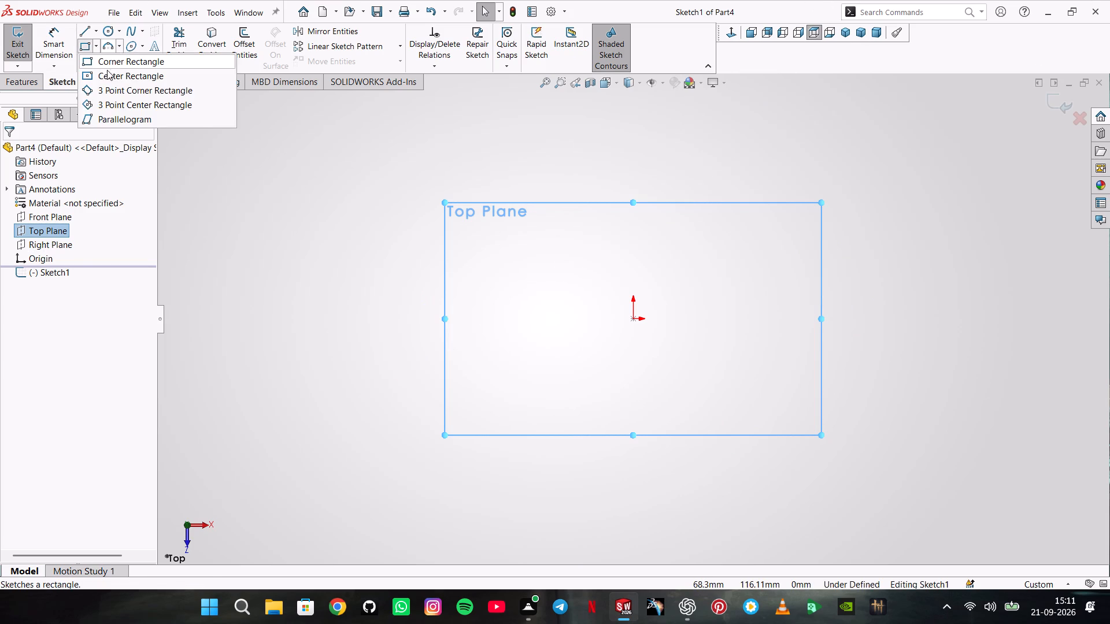
left_click(109, 80)
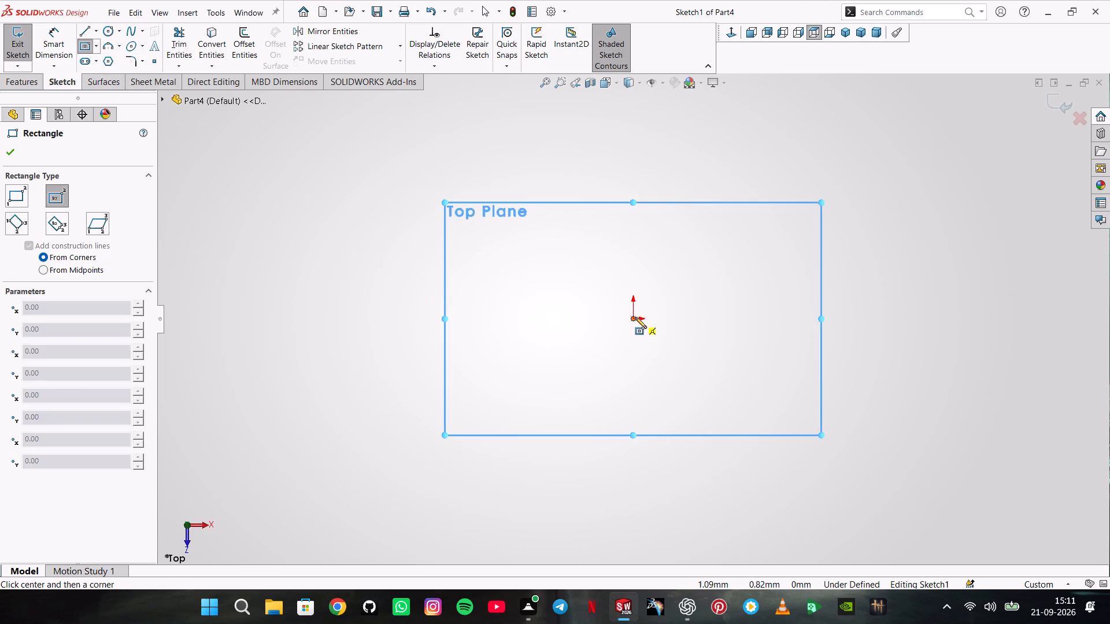
left_click(635, 317)
left_click(875, 461)
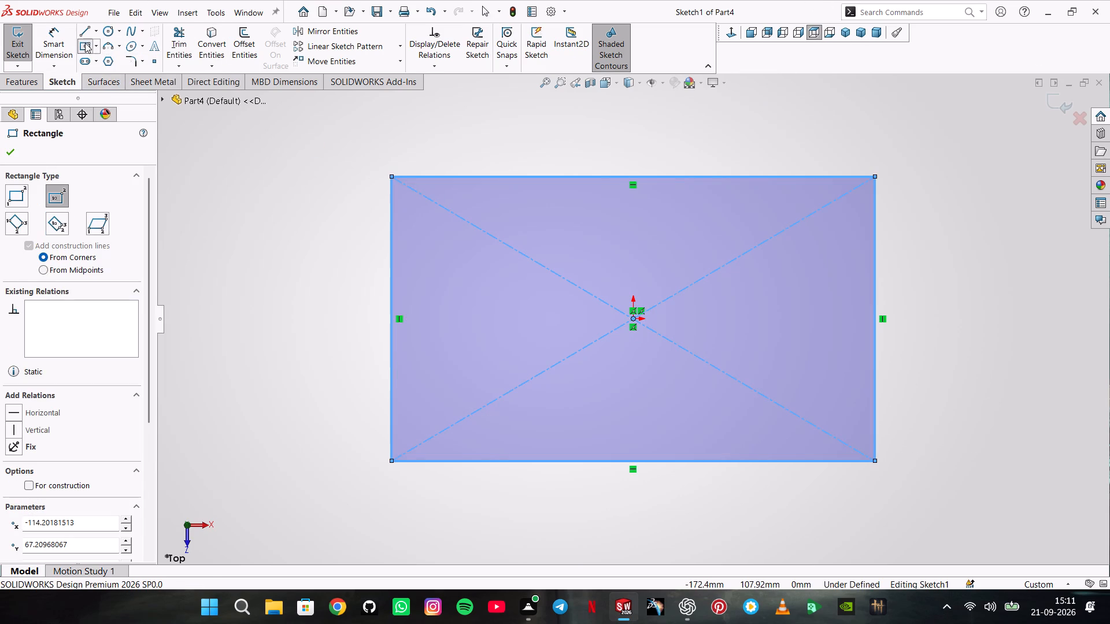
Dimension the rectangle 99 mm long and 50 mm wide.
left_click(68, 38)
left_click(462, 174)
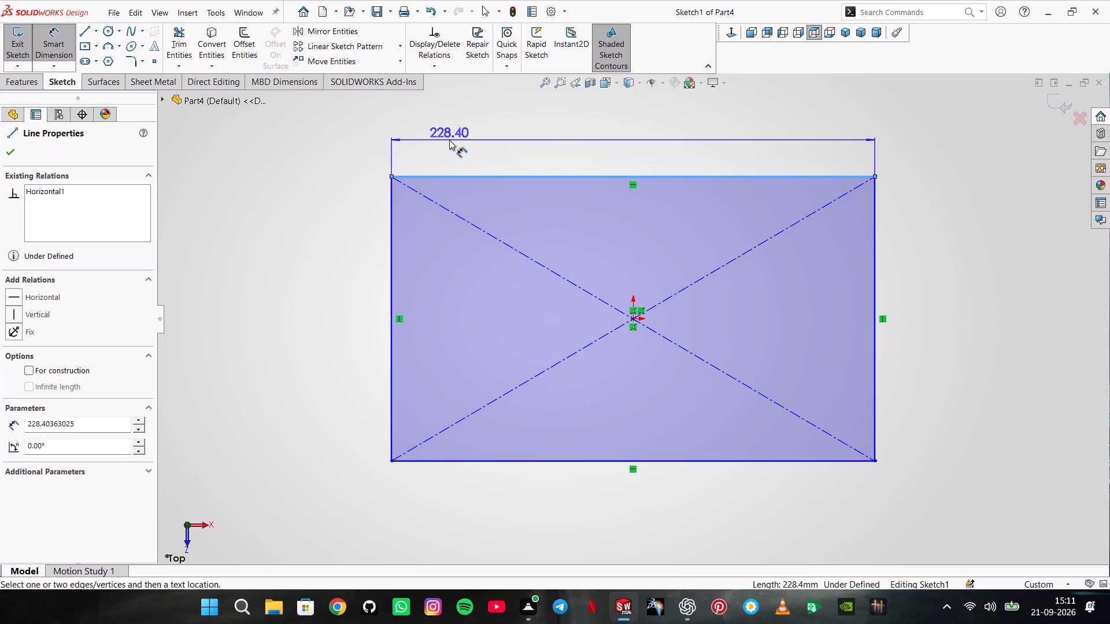
left_click(480, 132)
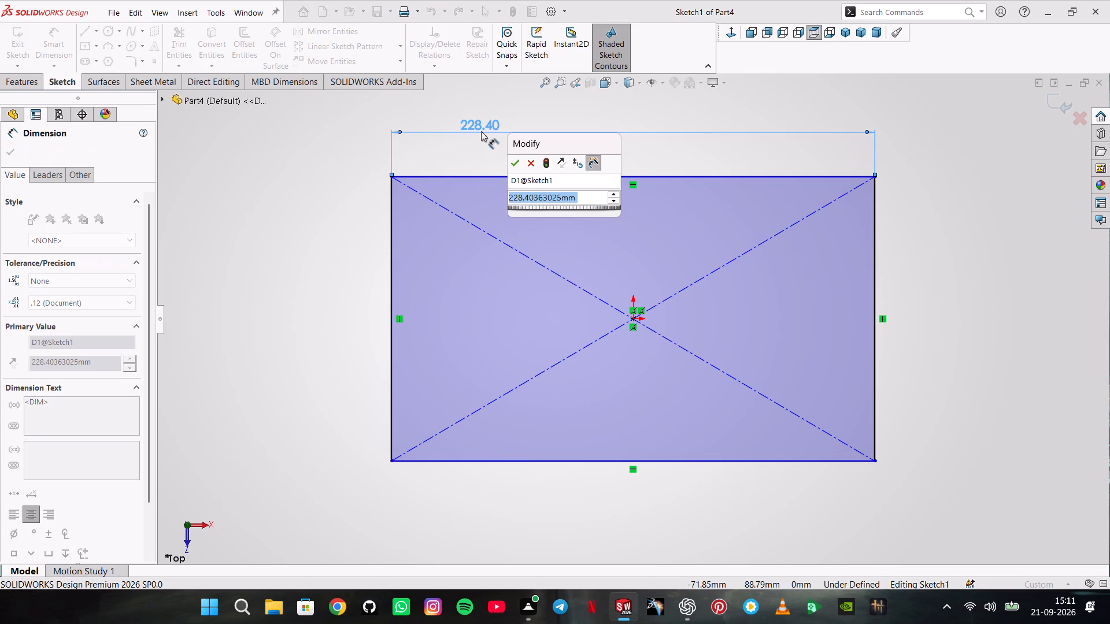
type("99")
key("Return")
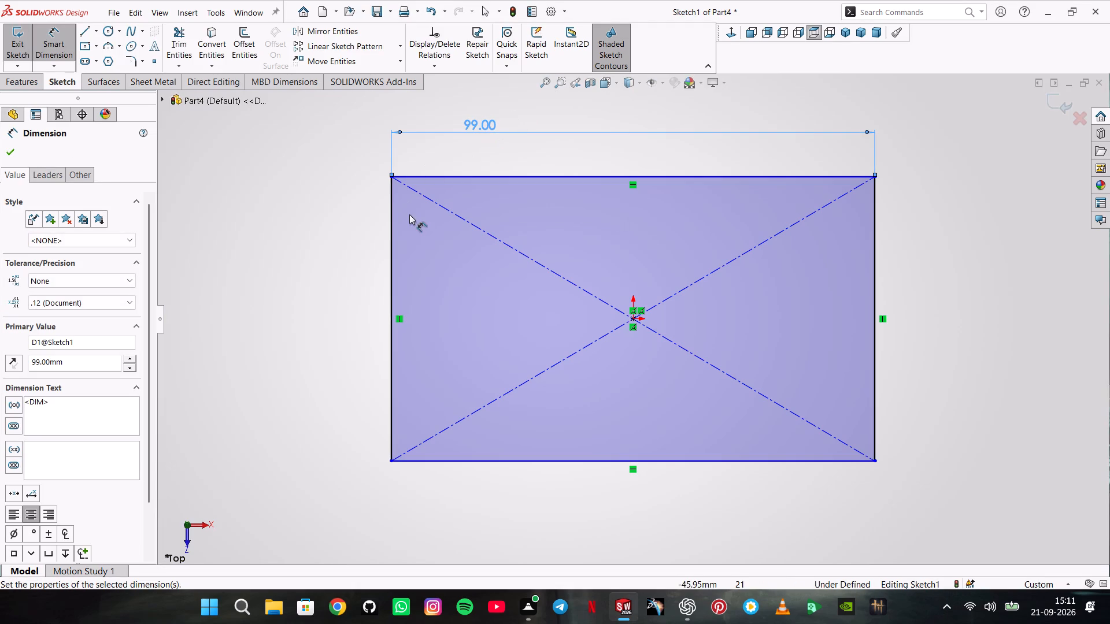
left_click(391, 224)
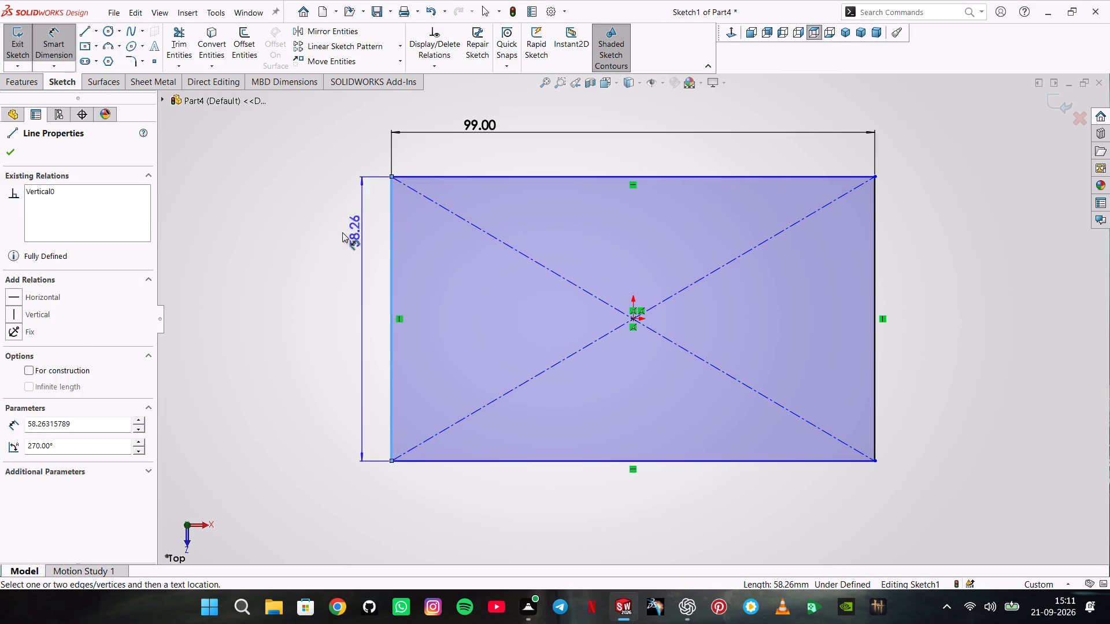
left_click(290, 236)
type("50")
key("Return")
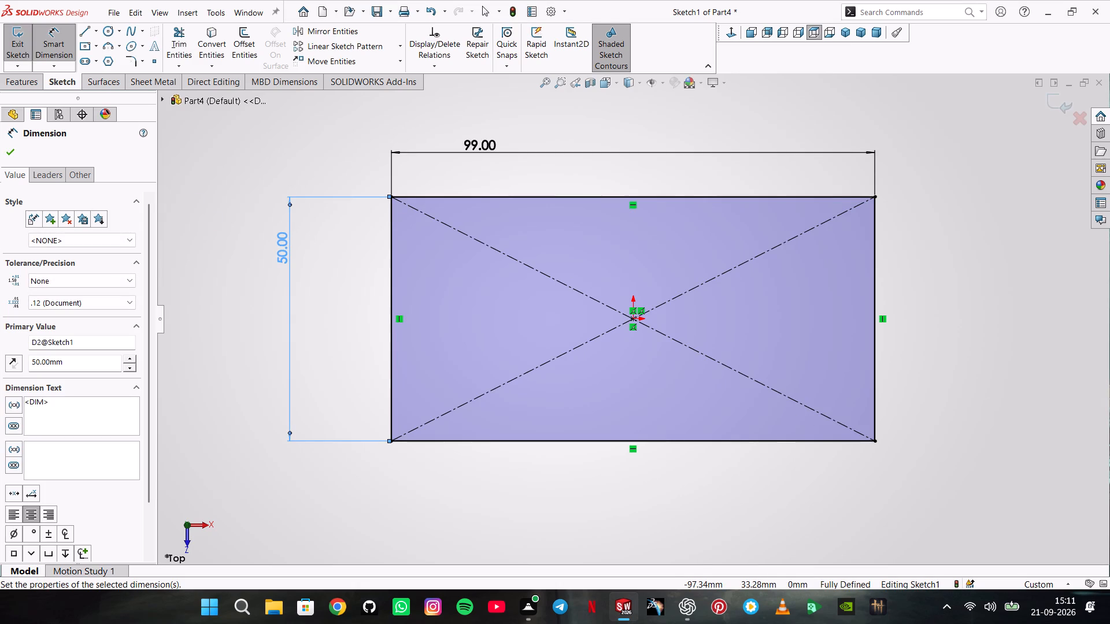
Extrude the rectangle as a base plate with a Blind end condition and a depth of 10 mm.
left_click(23, 85)
left_click(73, 51)
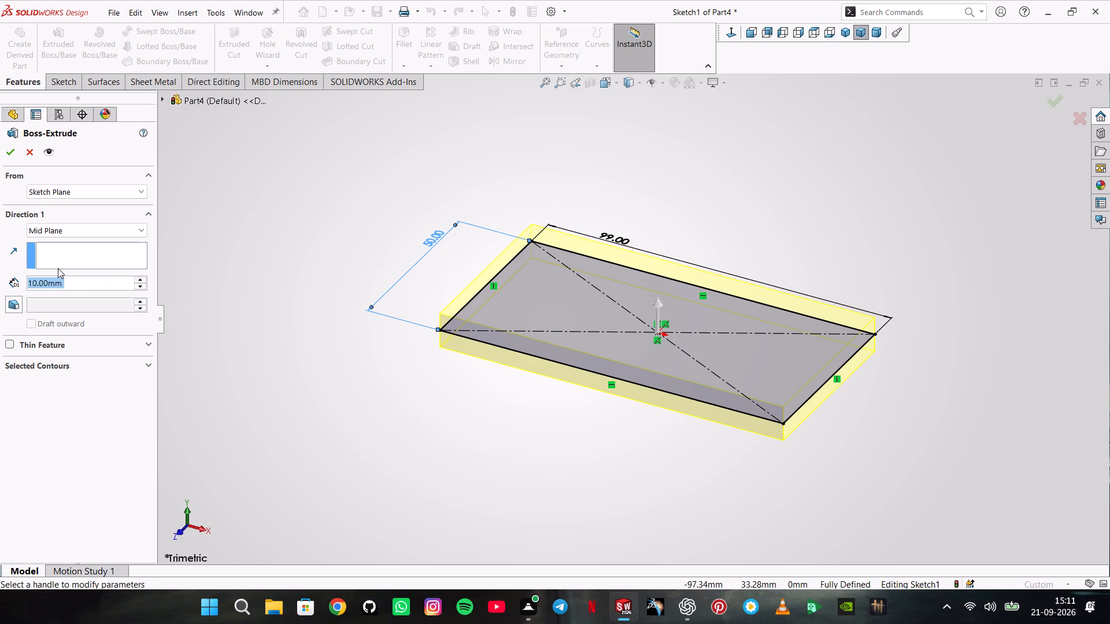
left_click(42, 233)
left_click(48, 239)
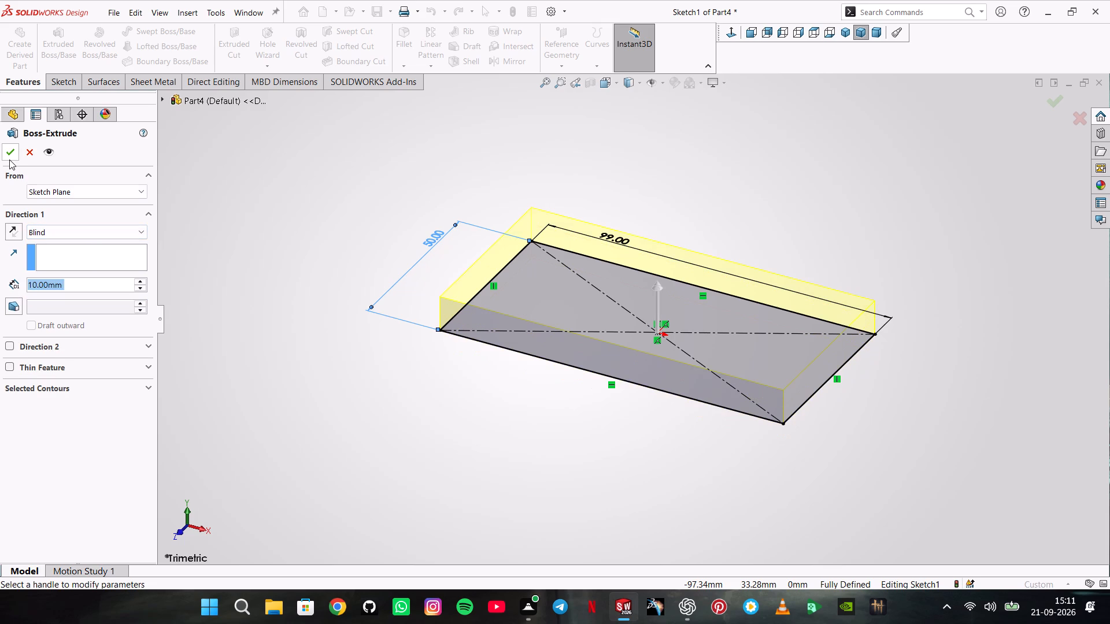
left_click(9, 159)
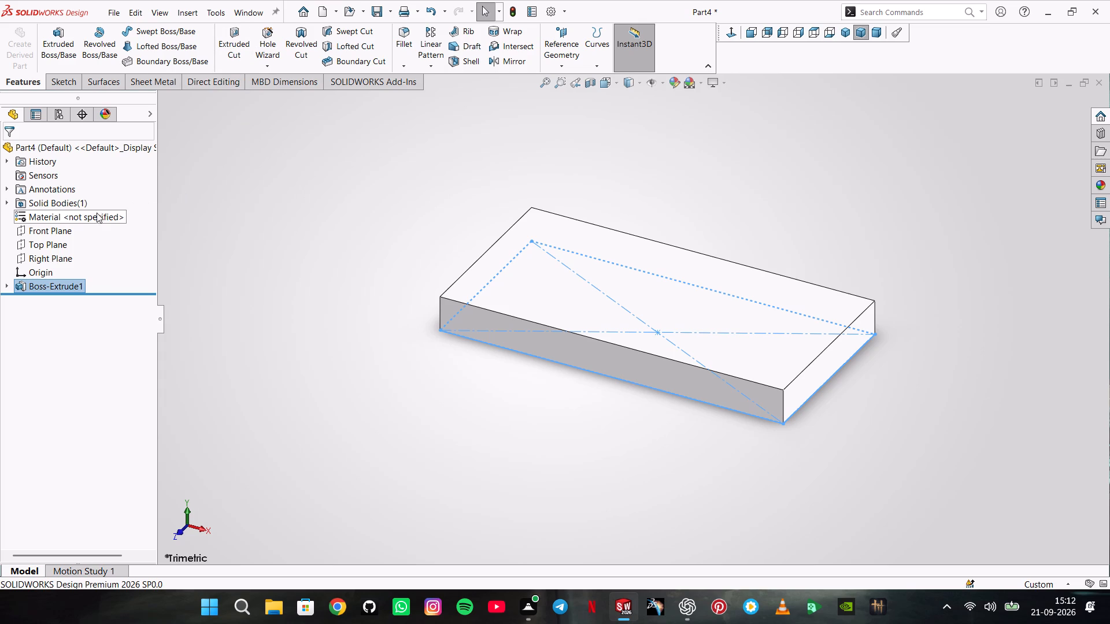
Start a sketch on the Front Plane and draw a circle about 19 mm in diameter, centred about 40 mm directly above the origin.
left_click(68, 231)
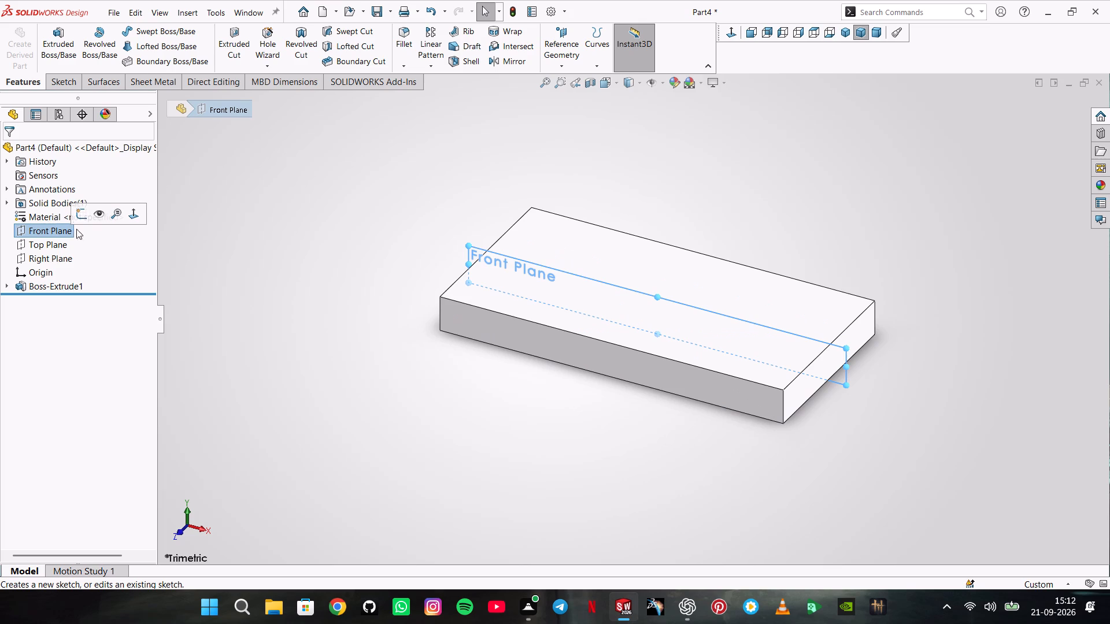
left_click(37, 248)
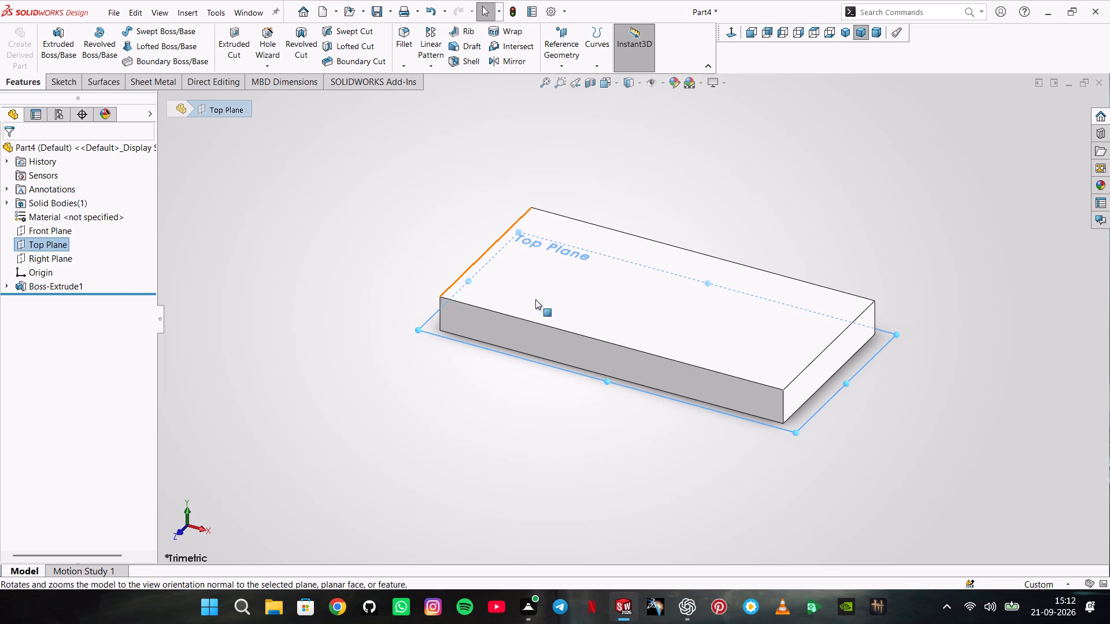
middle_click_drag(322, 341, 363, 368)
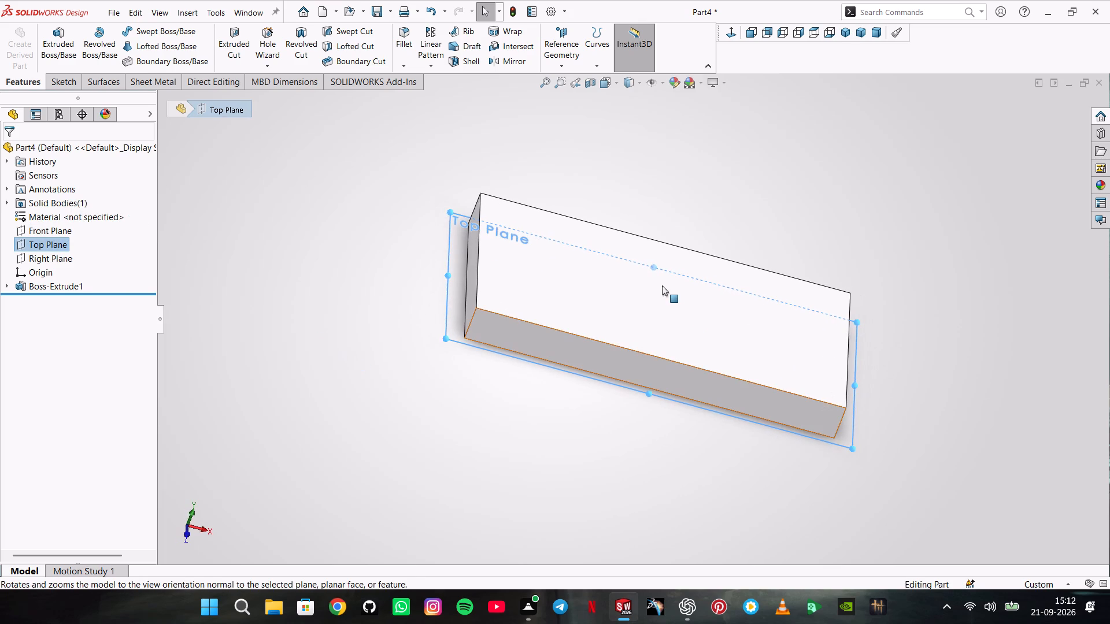
left_click(661, 286)
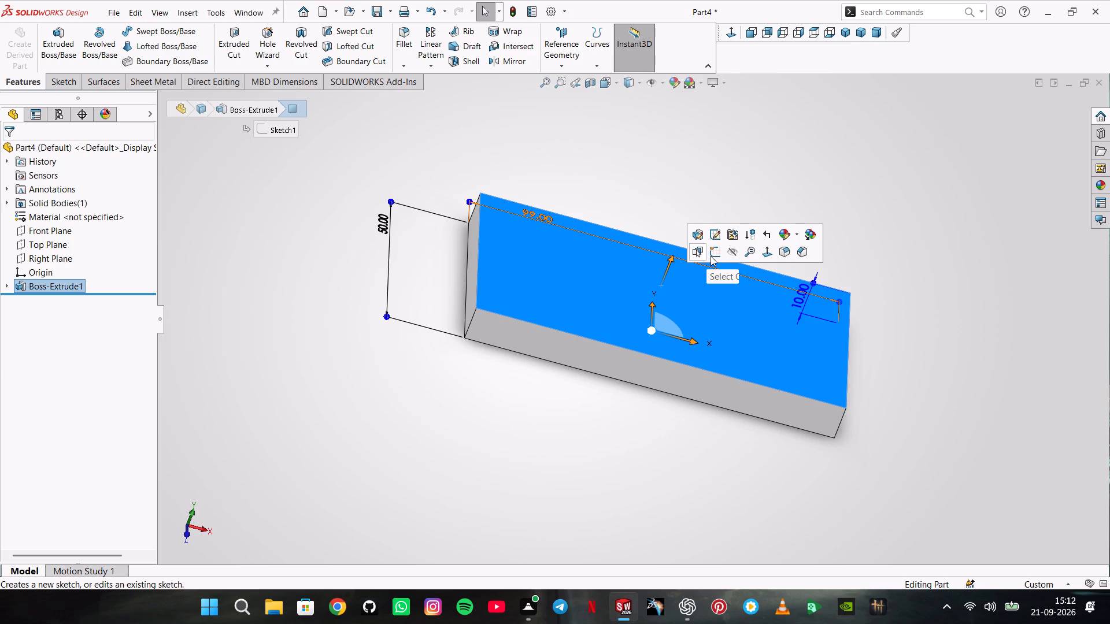
left_click(58, 234)
left_click(75, 217)
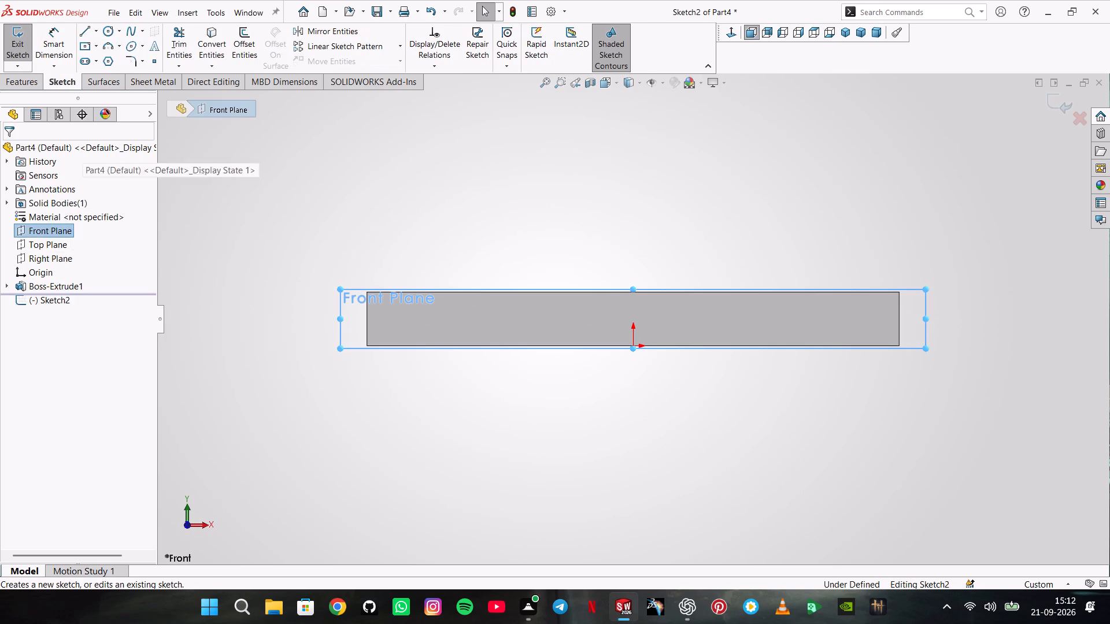
left_click(108, 32)
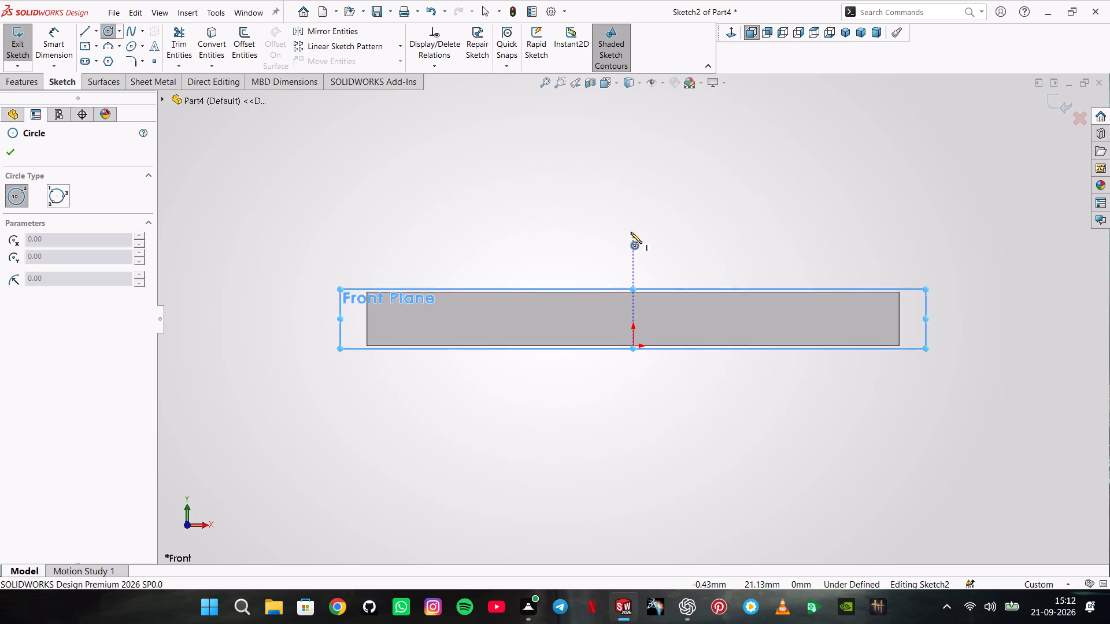
left_click(630, 131)
left_click(656, 176)
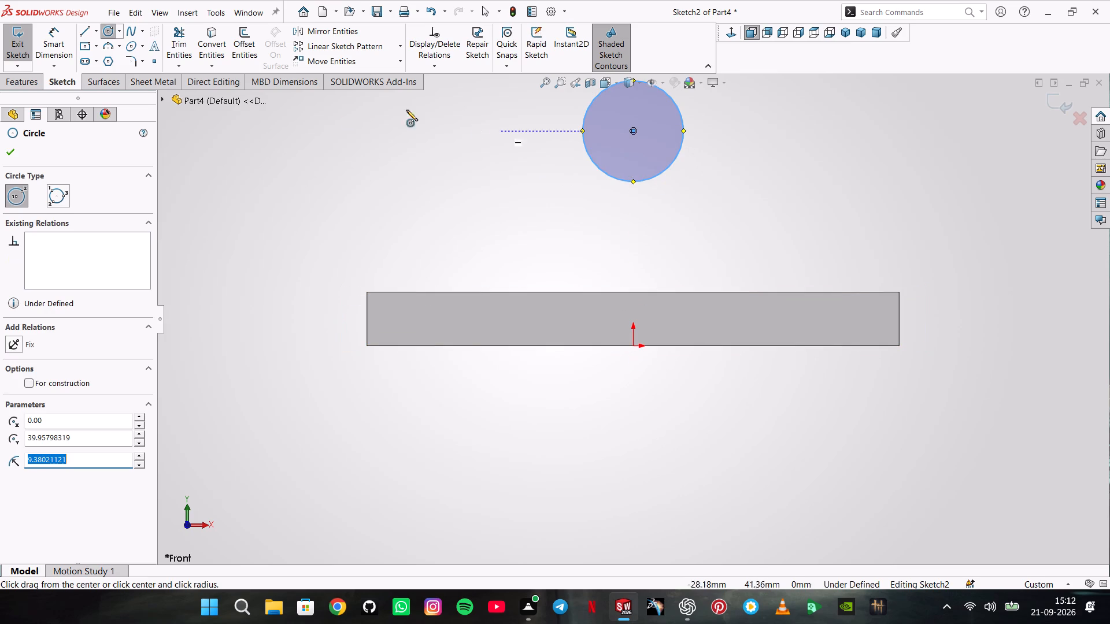
Dimension the circle with its centre 50 mm above the origin and a diameter of 40 mm.
left_click(66, 44)
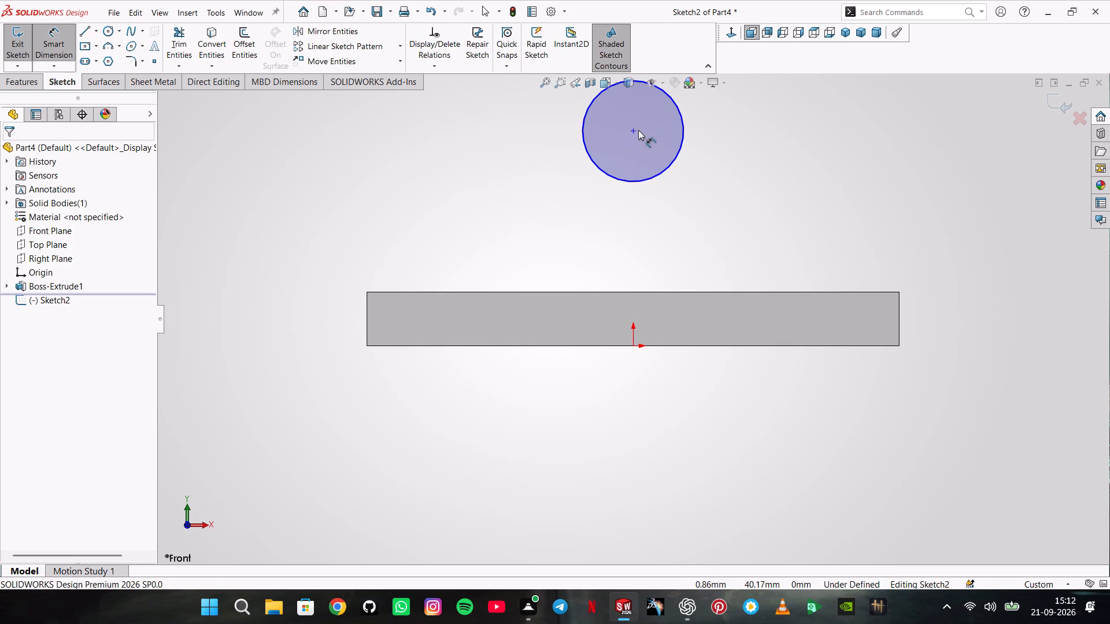
left_click(634, 130)
left_click(633, 345)
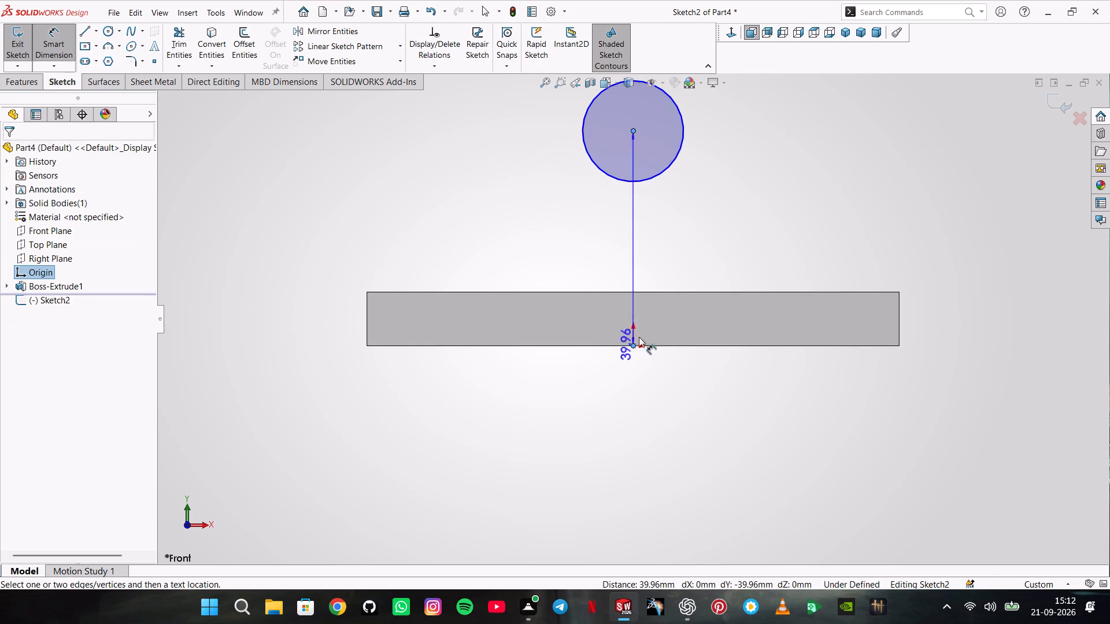
left_click(961, 243)
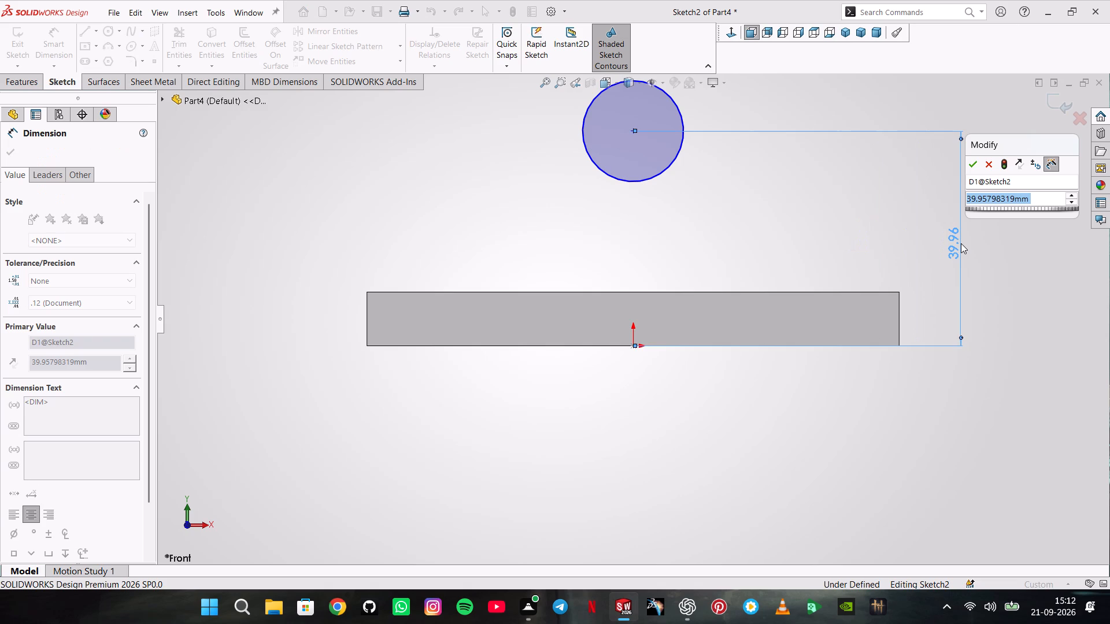
type("50")
key("Return")
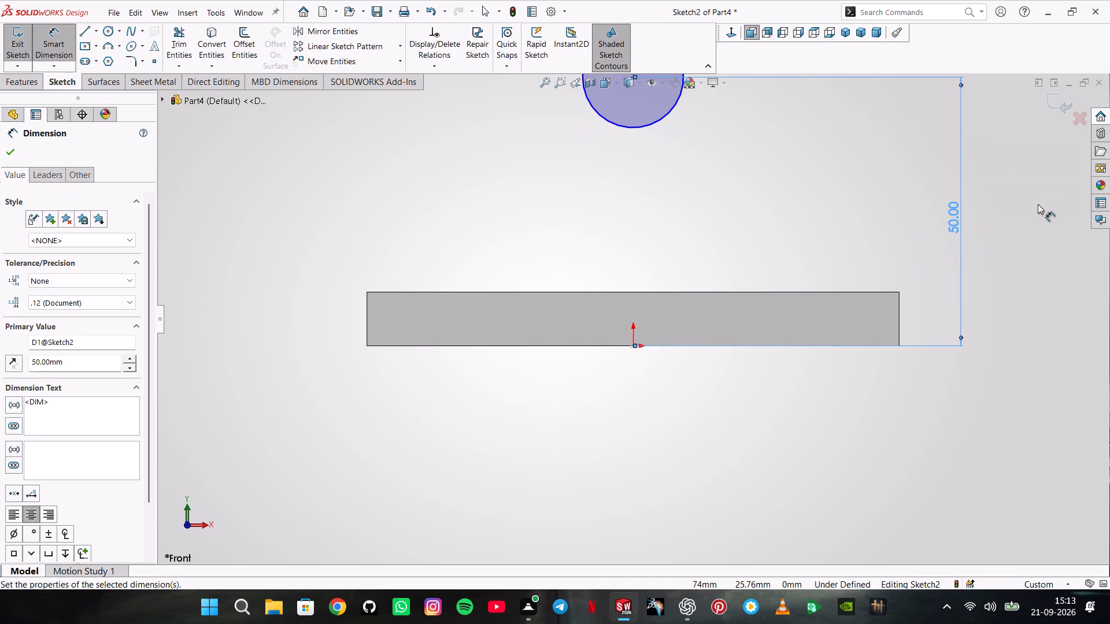
scroll(876, 165, "up", 3)
left_click(657, 166)
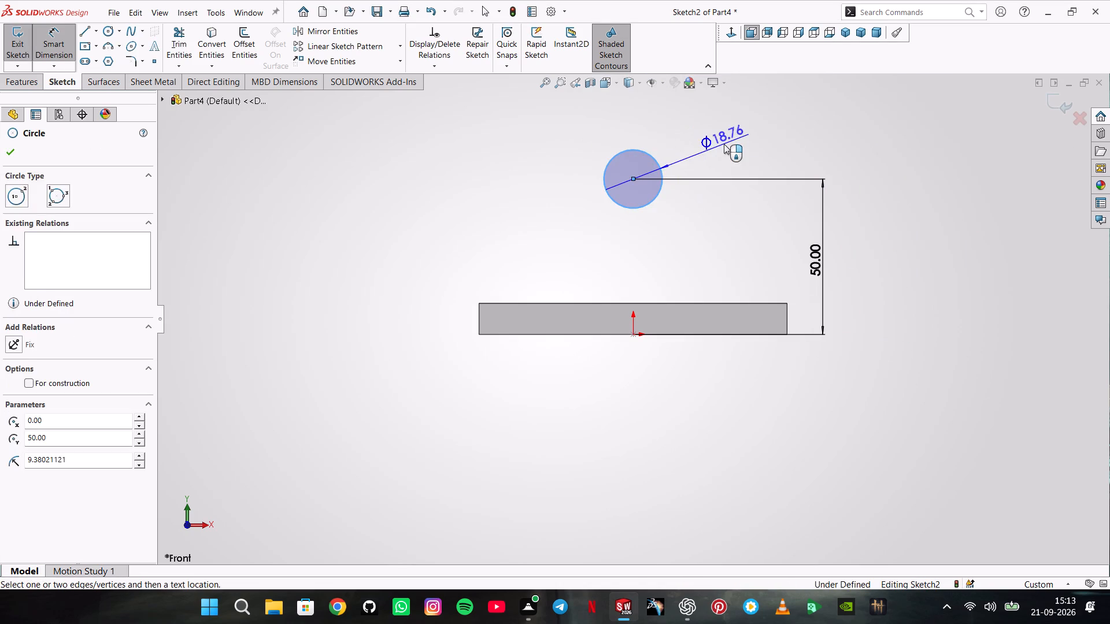
left_click(724, 144)
type("40")
key("Return")
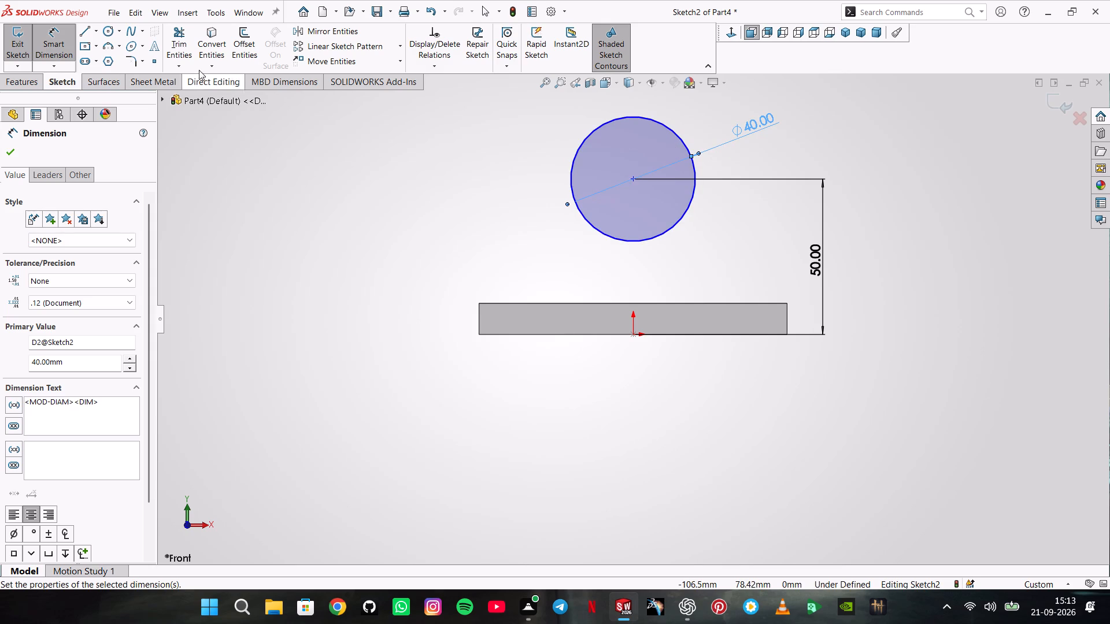
Extrude the circle 50 mm with a Mid Plane end condition to form the cylinder above the plate.
left_click(34, 84)
left_click(66, 64)
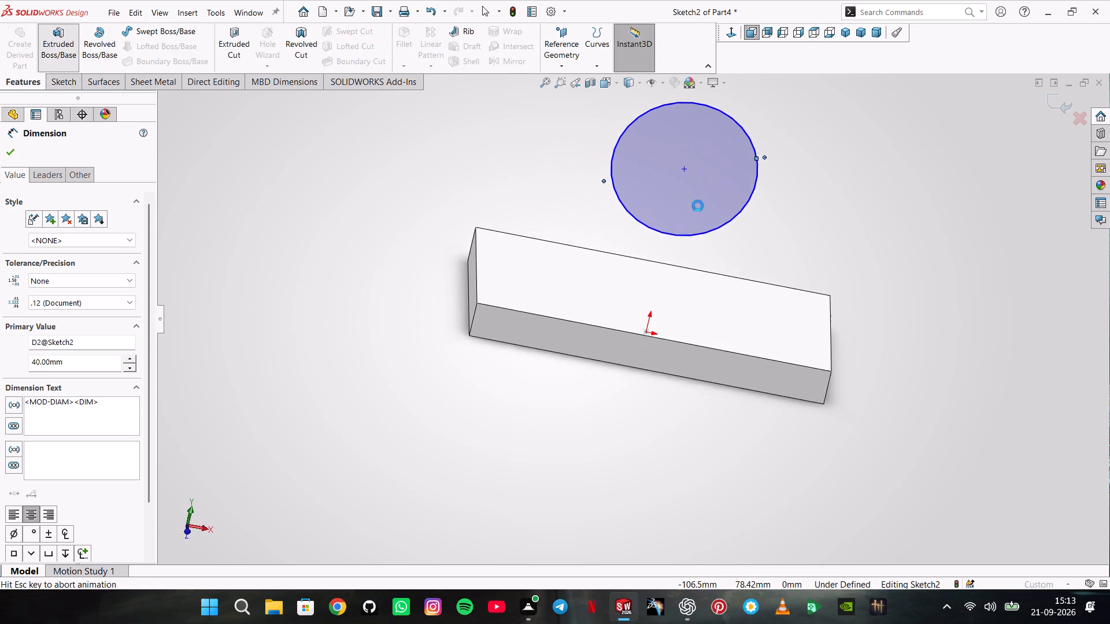
left_click(81, 227)
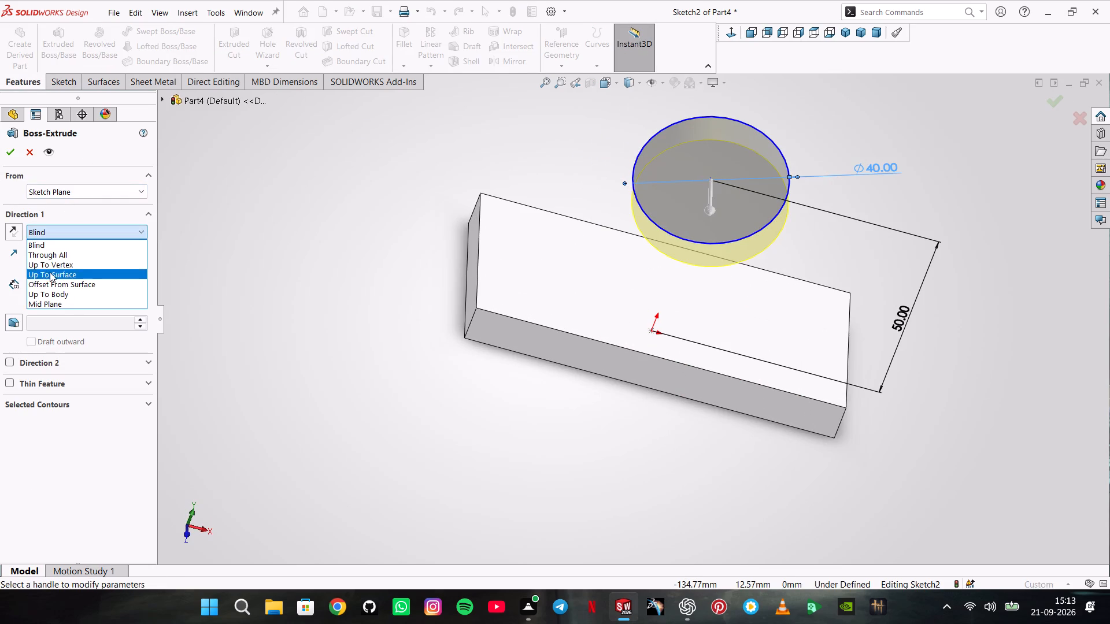
left_click(57, 303)
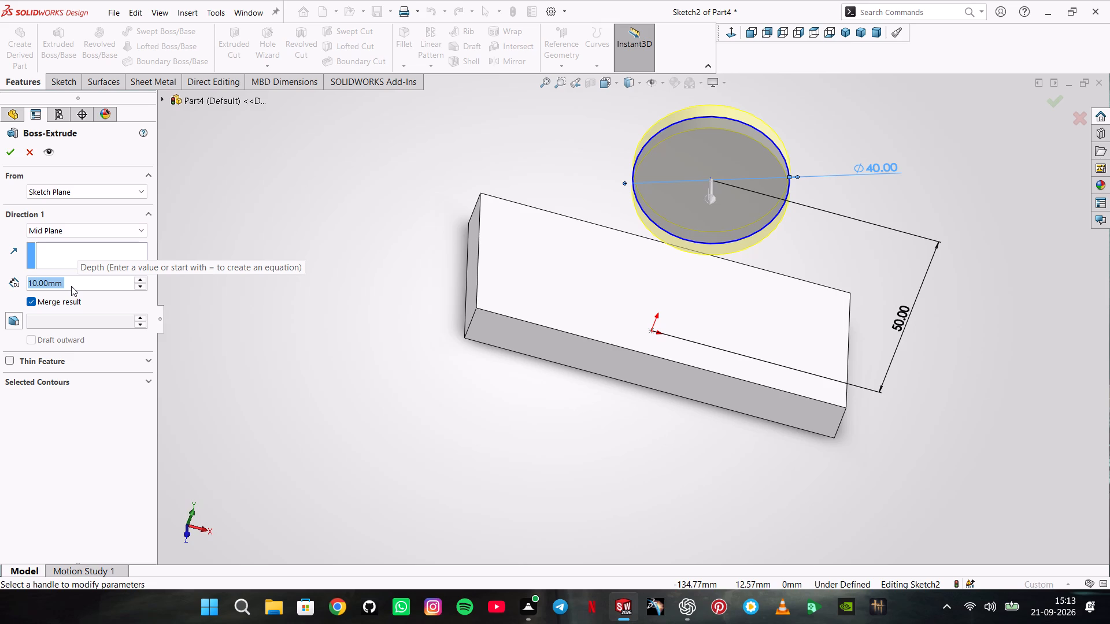
type("50")
key("Return")
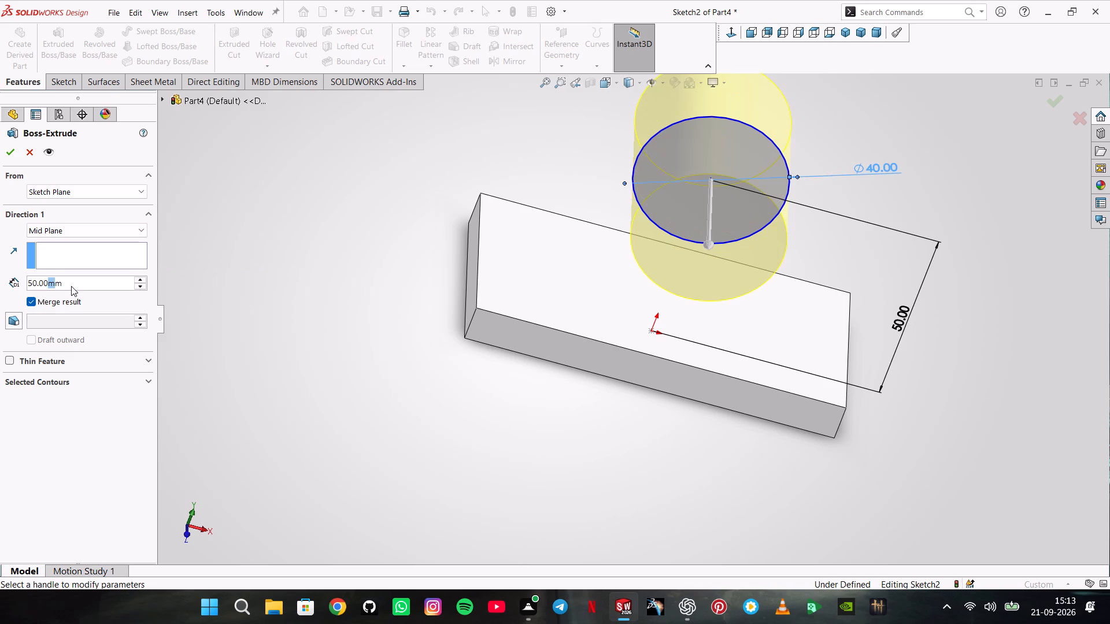
middle_click_drag(393, 200, 476, 291)
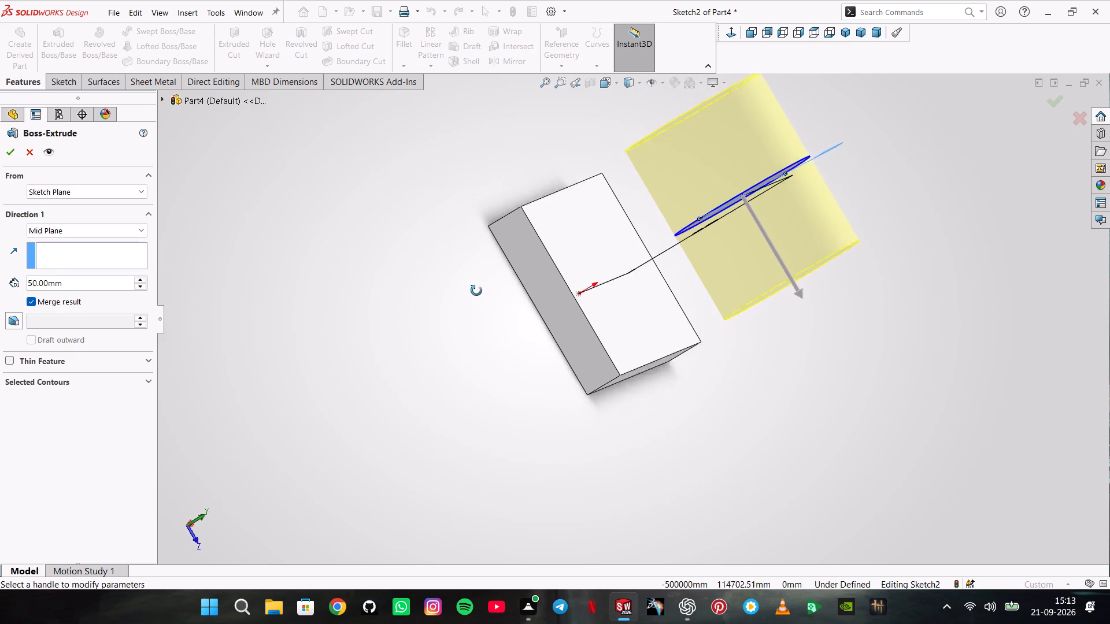
middle_click_drag(476, 291, 493, 259)
left_click(16, 159)
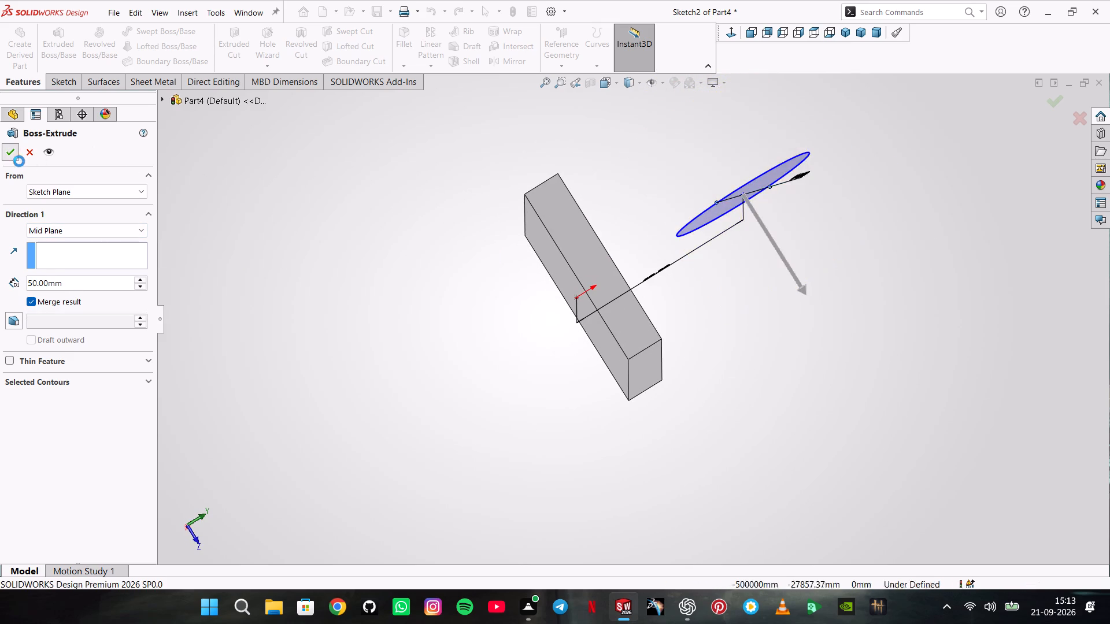
middle_click_drag(550, 206, 489, 165)
scroll(515, 194, "up", 2)
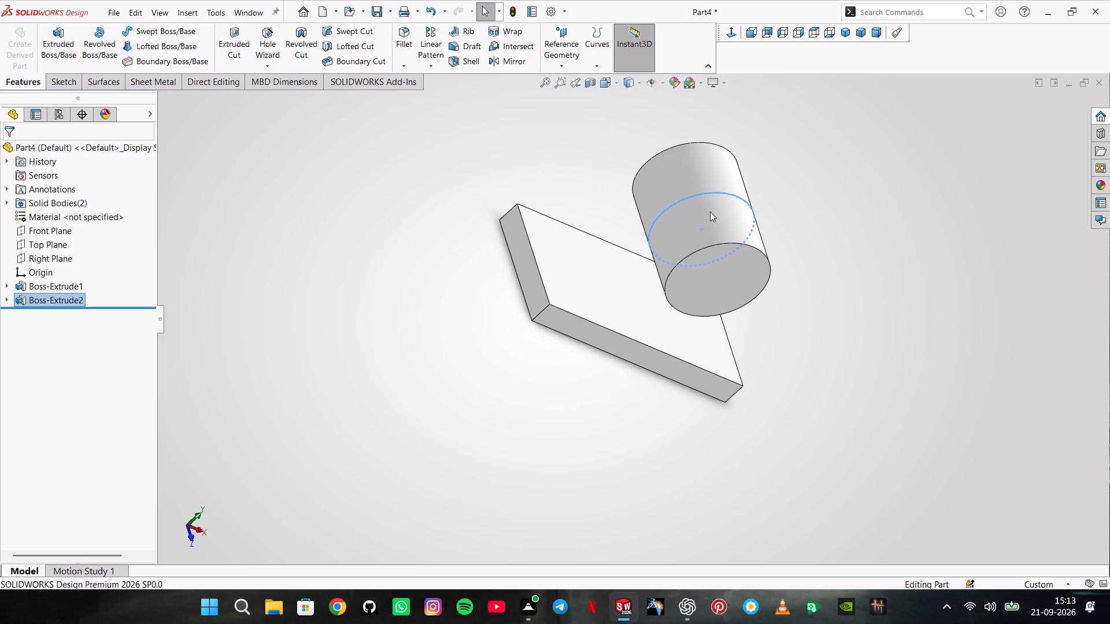
Start a sketch on the cylinder's front end face and draw a center rectangle about 64 × 12 mm centred on the cylinder axis.
left_click(553, 173)
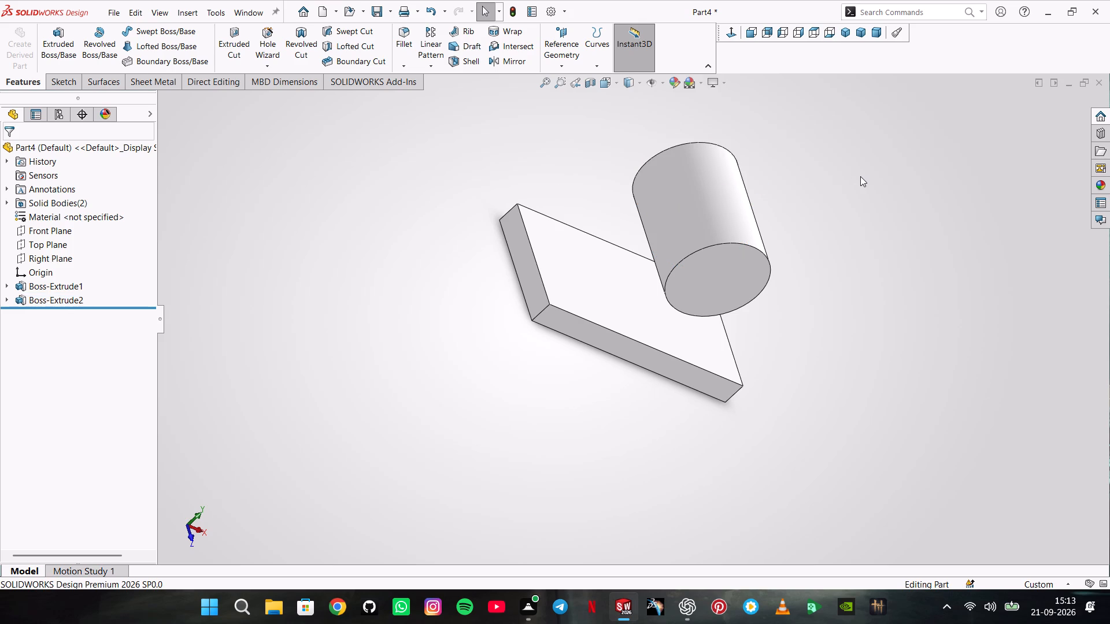
left_click(724, 280)
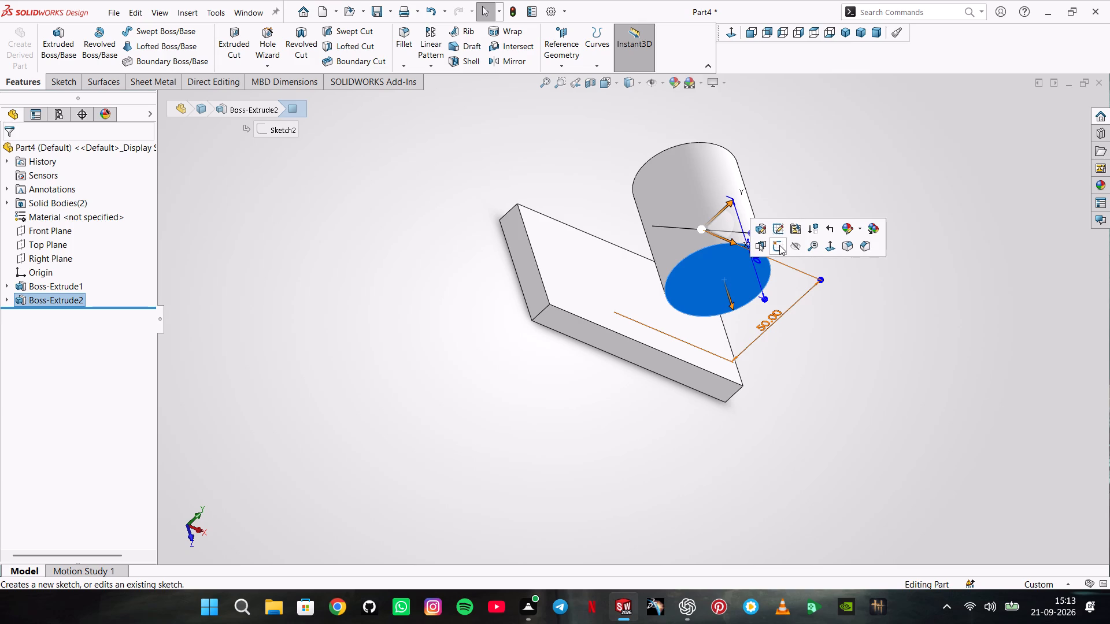
left_click(779, 245)
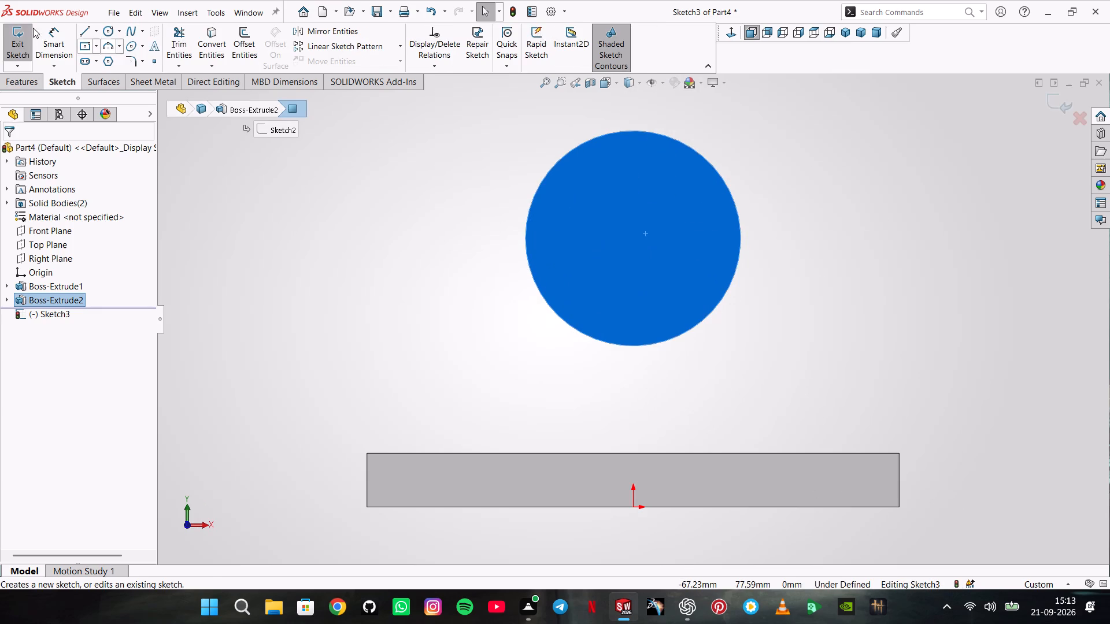
left_click(87, 47)
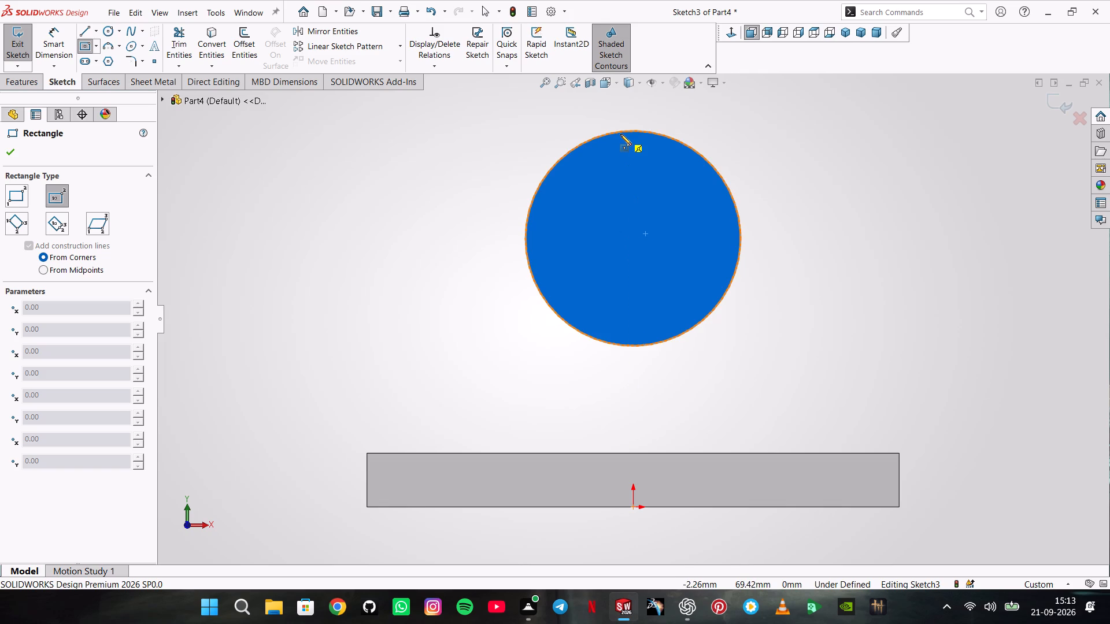
left_click(632, 239)
left_click(804, 270)
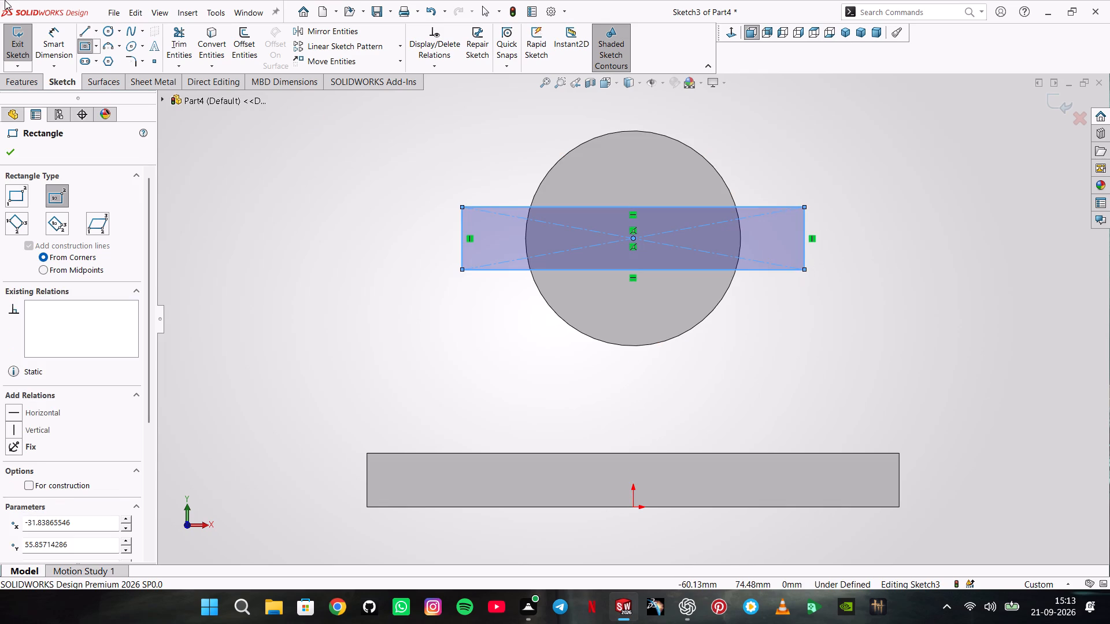
Dimension the rectangle's height as 16 mm.
left_click(55, 42)
left_click(460, 228)
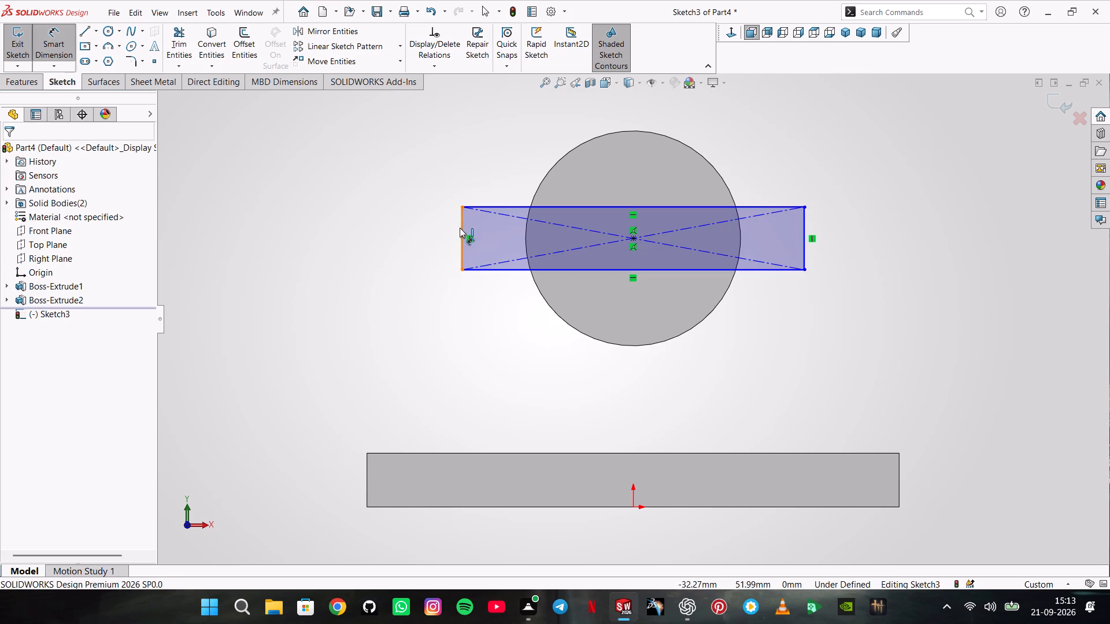
left_click(365, 234)
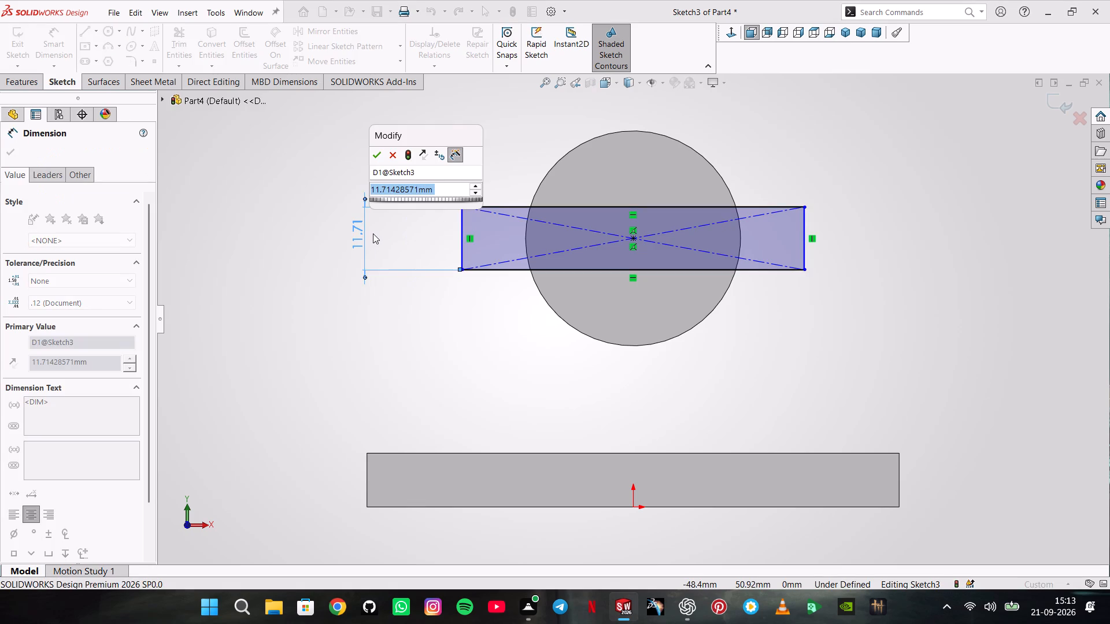
type("16")
key("Return")
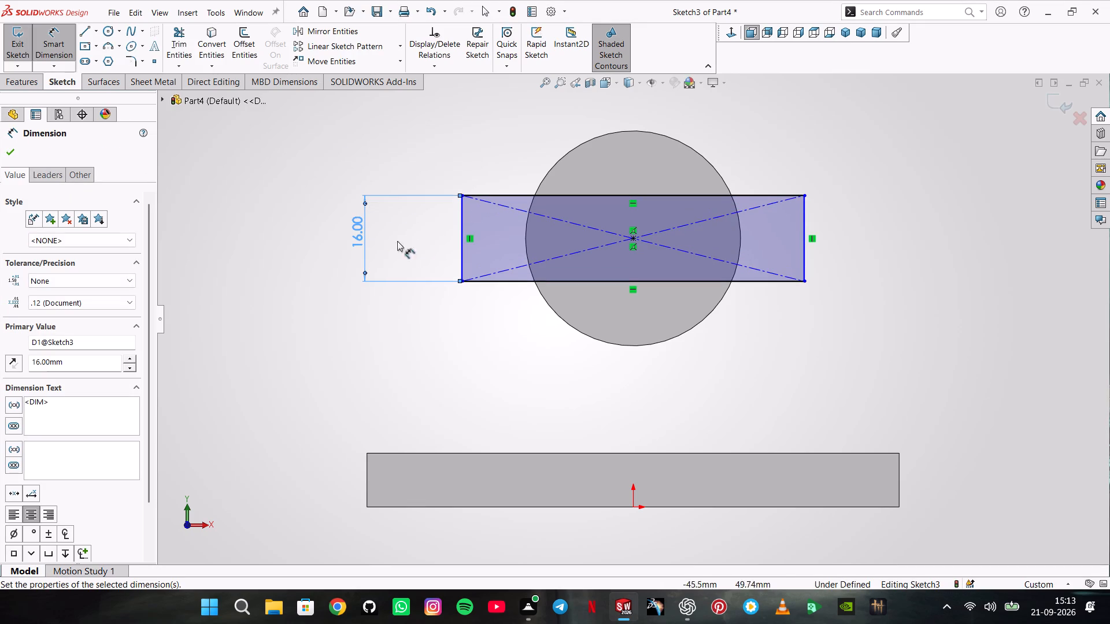
left_click(15, 152)
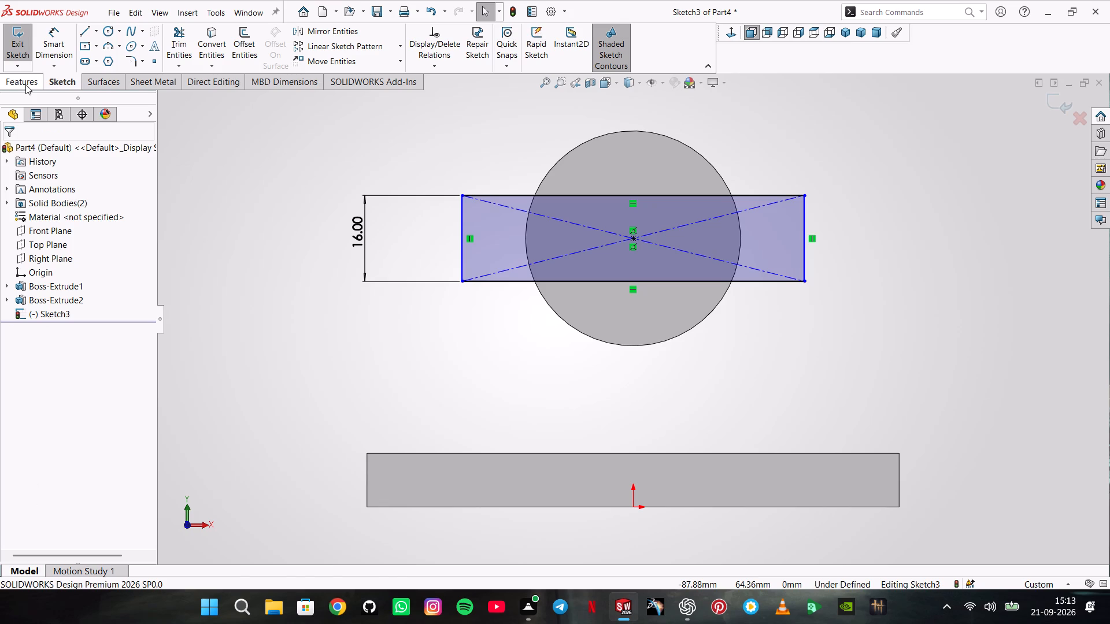
Cut-extrude the rectangle into the cylinder with a Blind end condition and a depth of 8 mm.
left_click(26, 81)
left_click(226, 33)
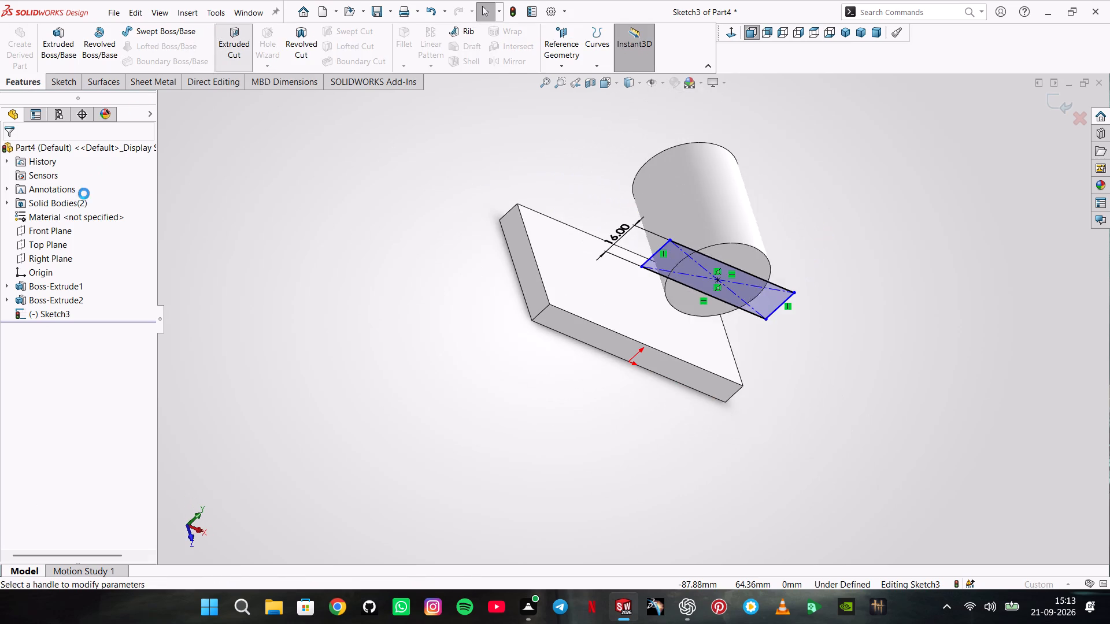
left_click(55, 234)
left_click(55, 243)
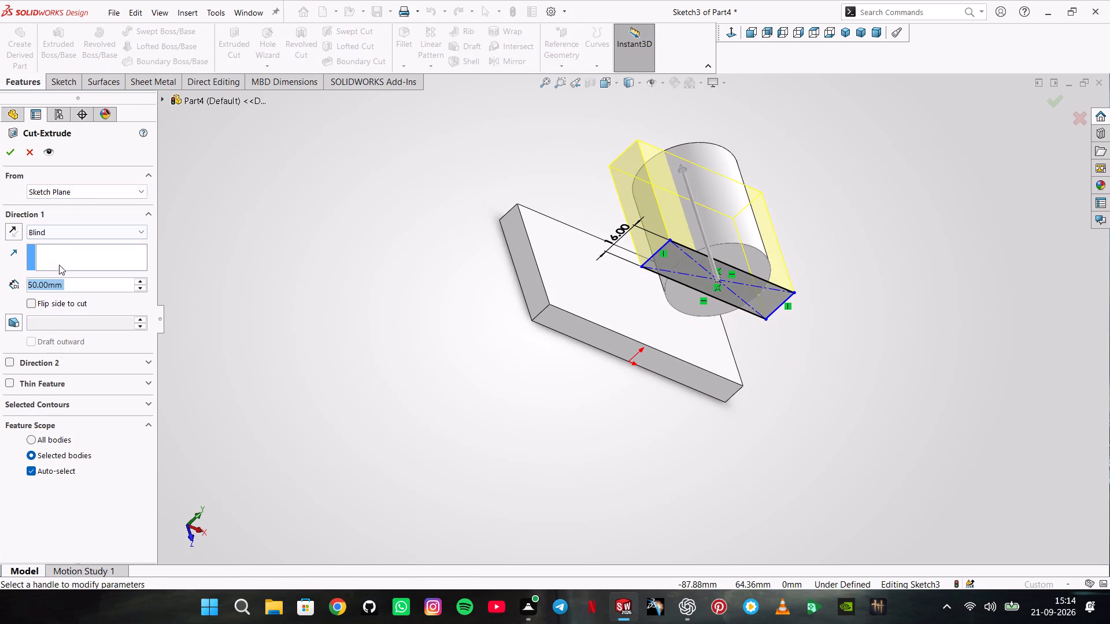
key("8")
key("Return")
key("Return")
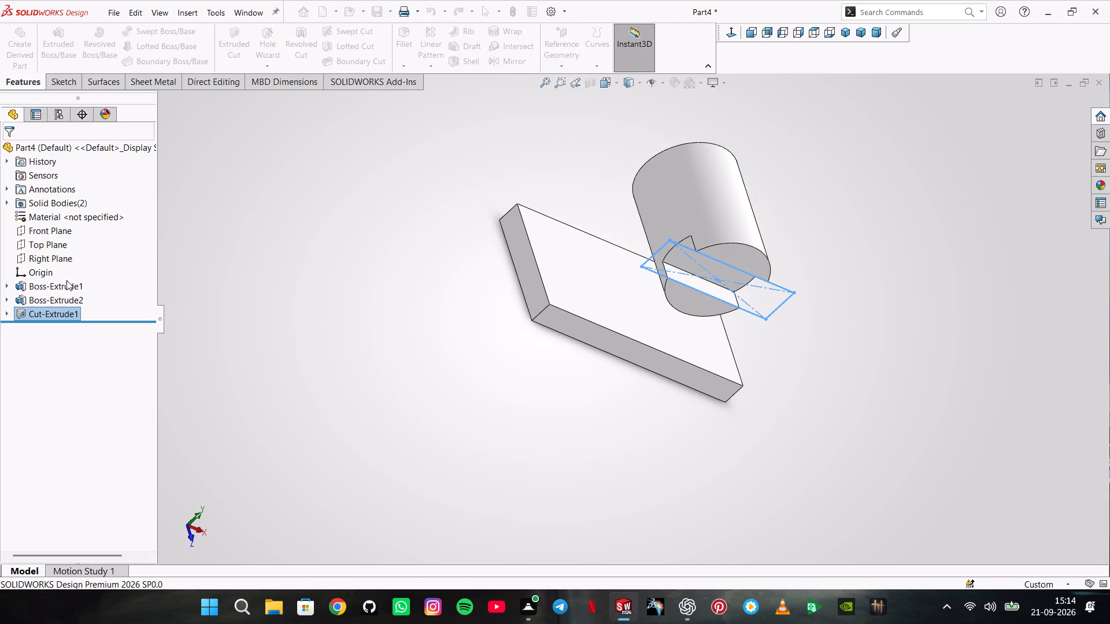
scroll(66, 280, "up", 1)
left_click(300, 224)
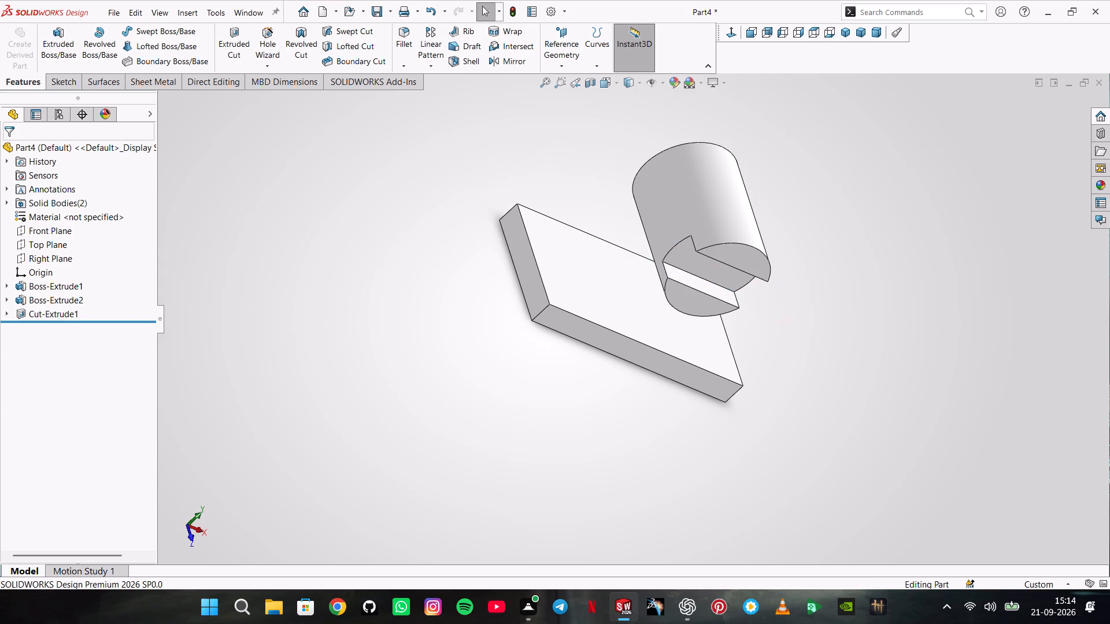
Start a sketch on the Front Plane and draw two outward-sloping lines about 123 mm and 110 mm long, one on each side of the cylinder.
left_click(59, 237)
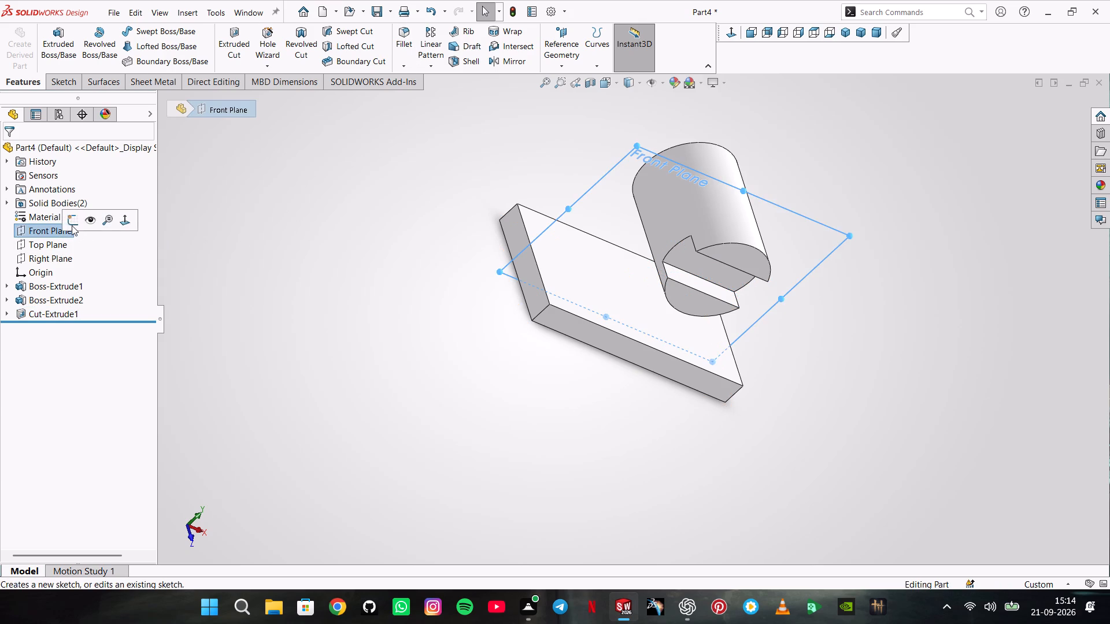
left_click(72, 225)
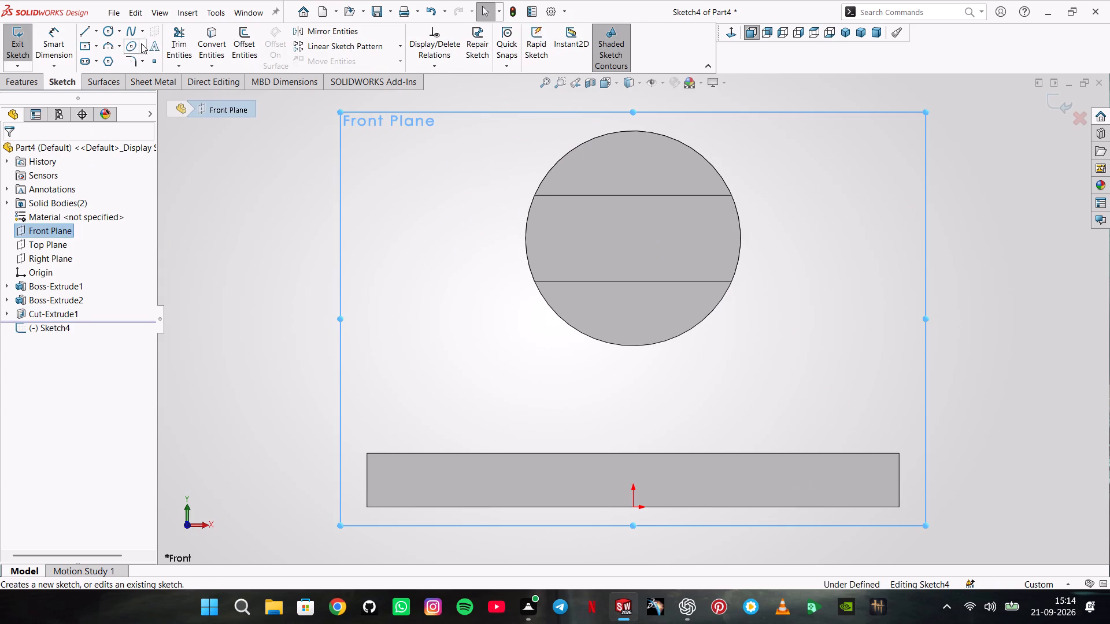
left_click(79, 28)
scroll(647, 136, "up", 2)
left_click(616, 155)
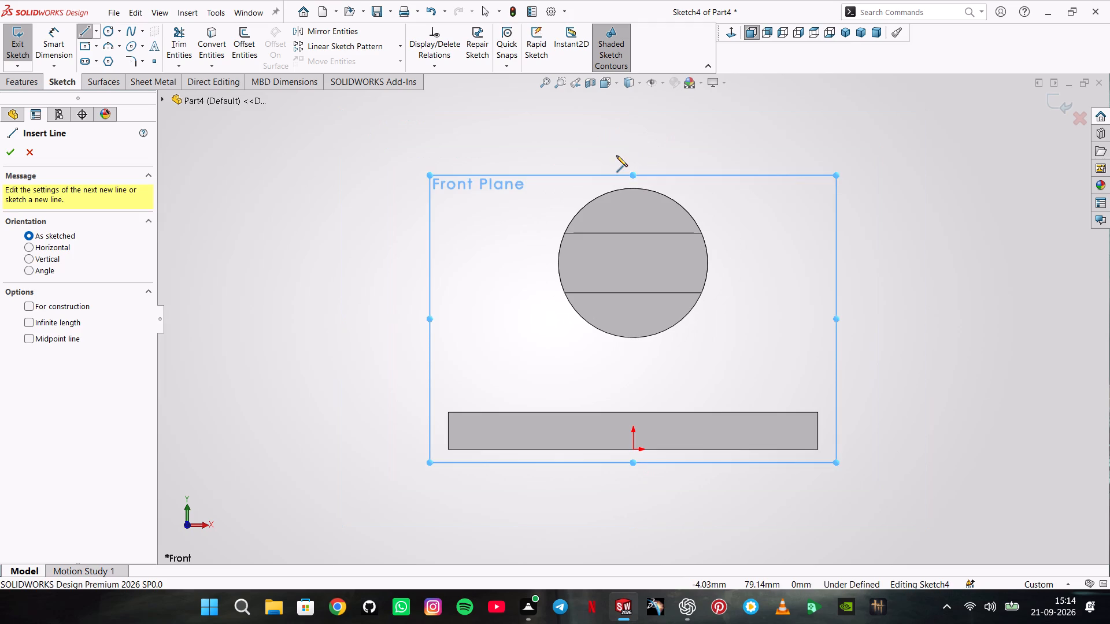
left_click(1016, 381)
double_click(823, 329)
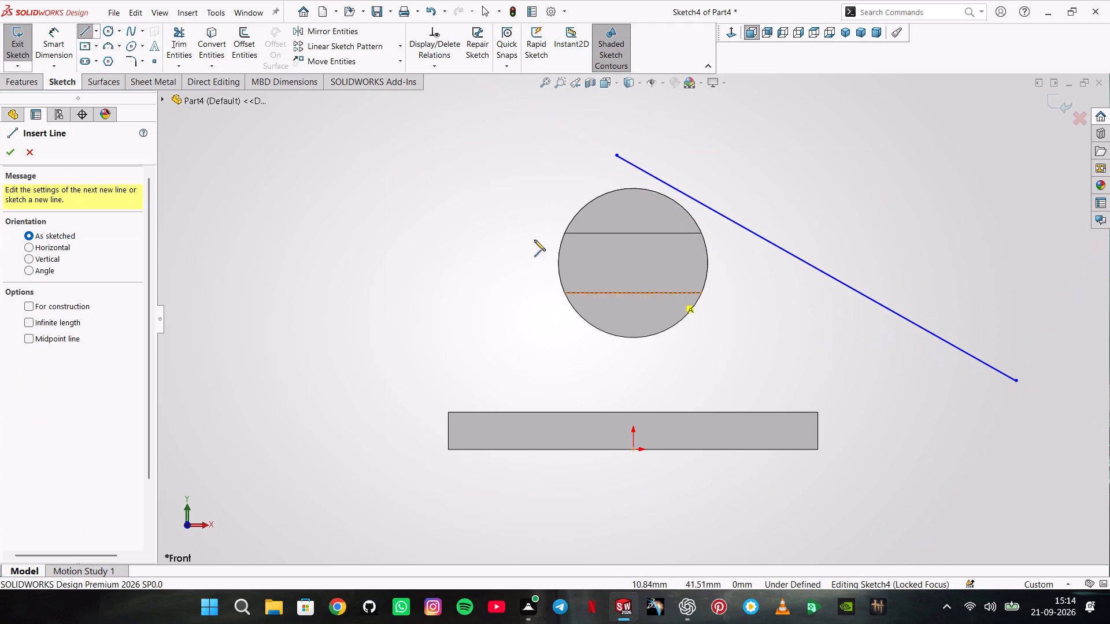
left_click(517, 125)
left_click(324, 486)
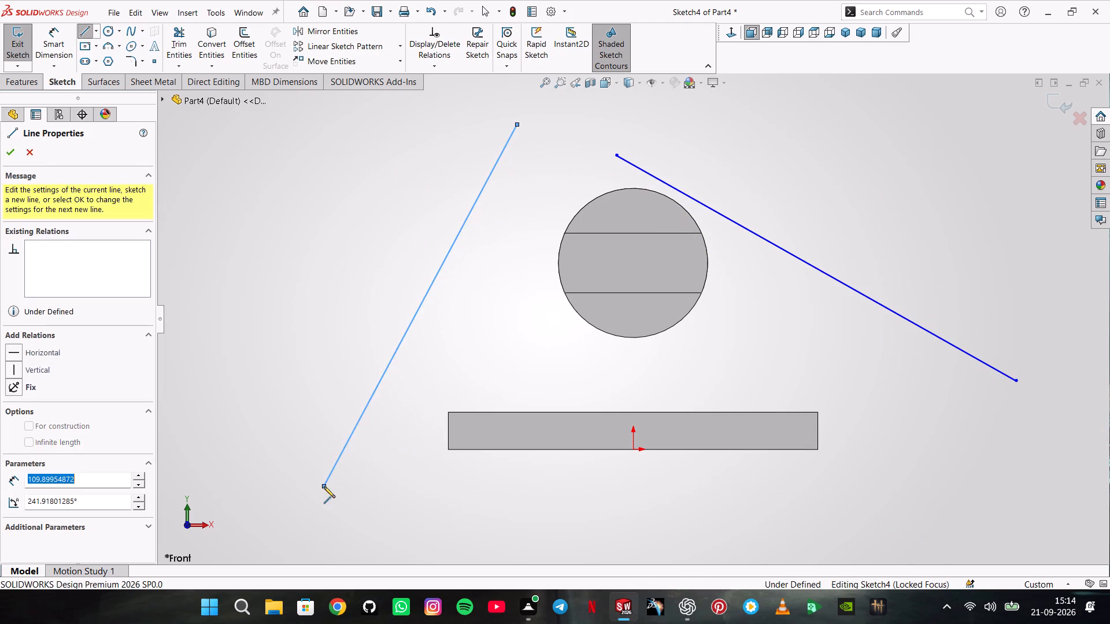
double_click(373, 451)
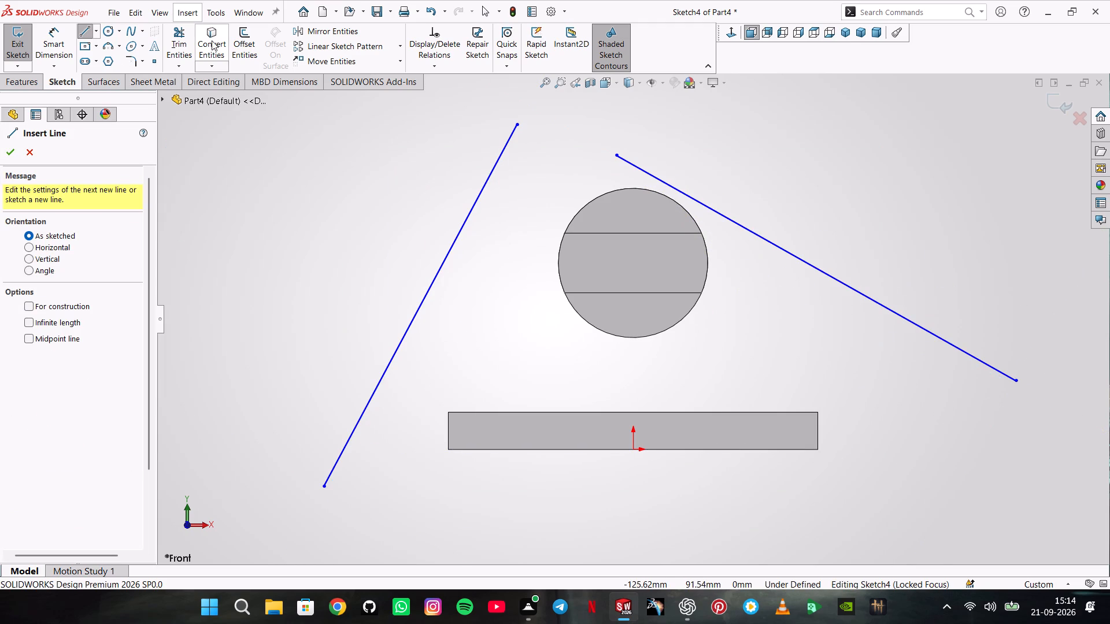
Convert the cylinder's upper arc edge and the base plate's top edge into sketch entities.
left_click(219, 38)
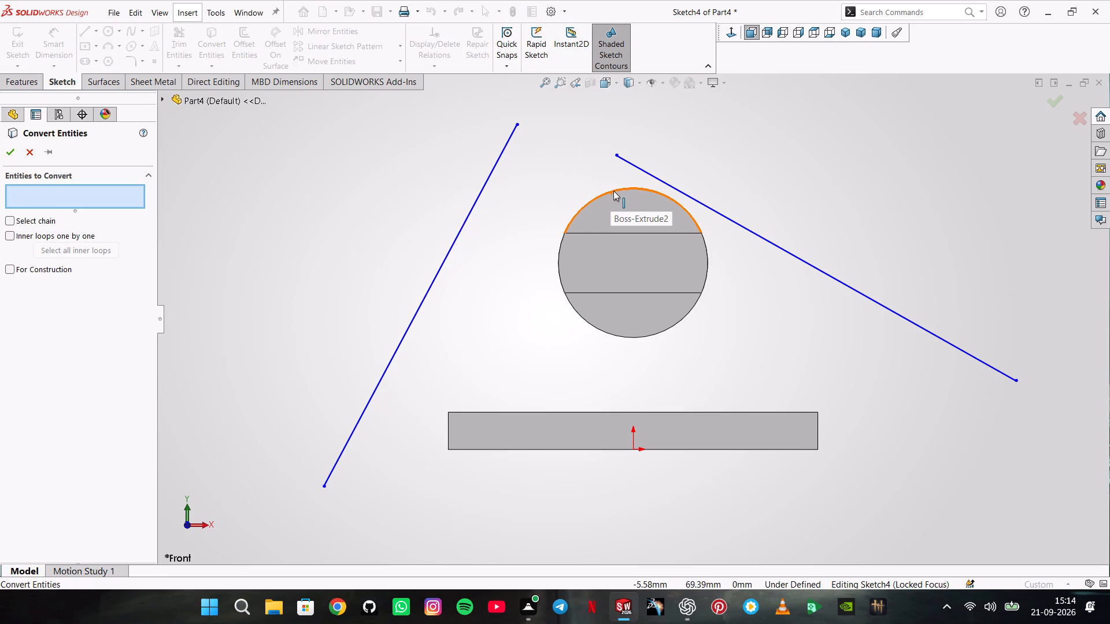
left_click(613, 191)
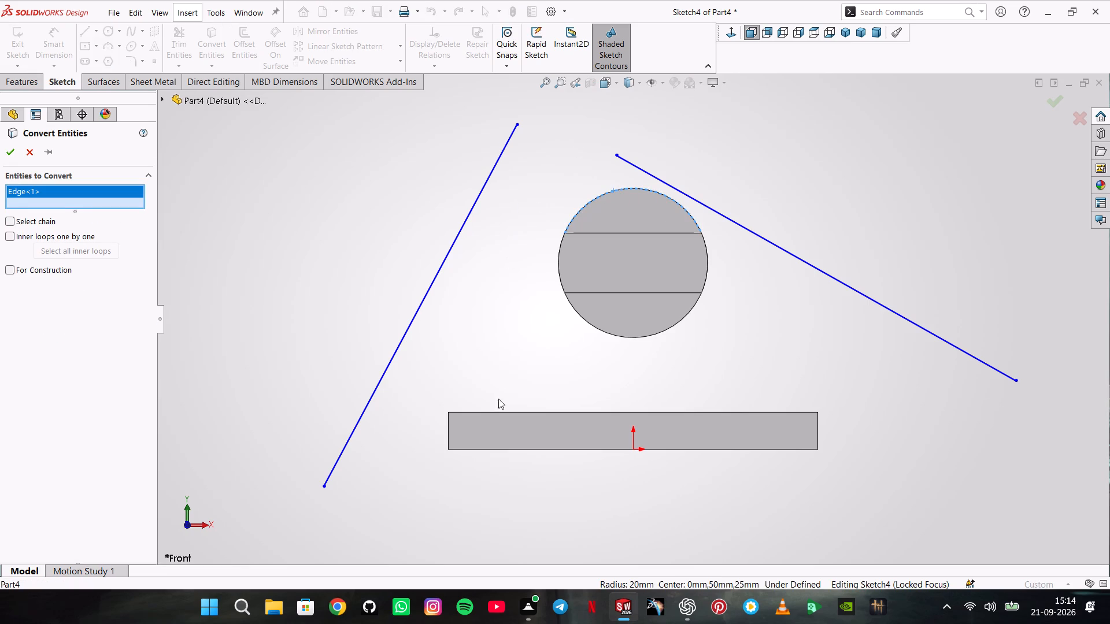
left_click(502, 413)
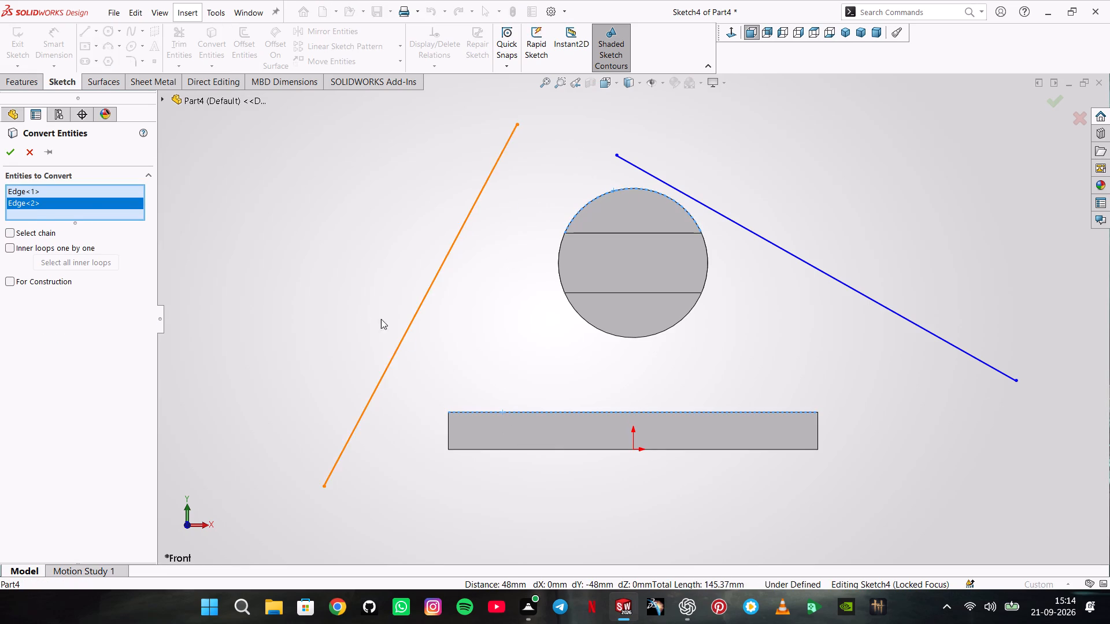
left_click(8, 153)
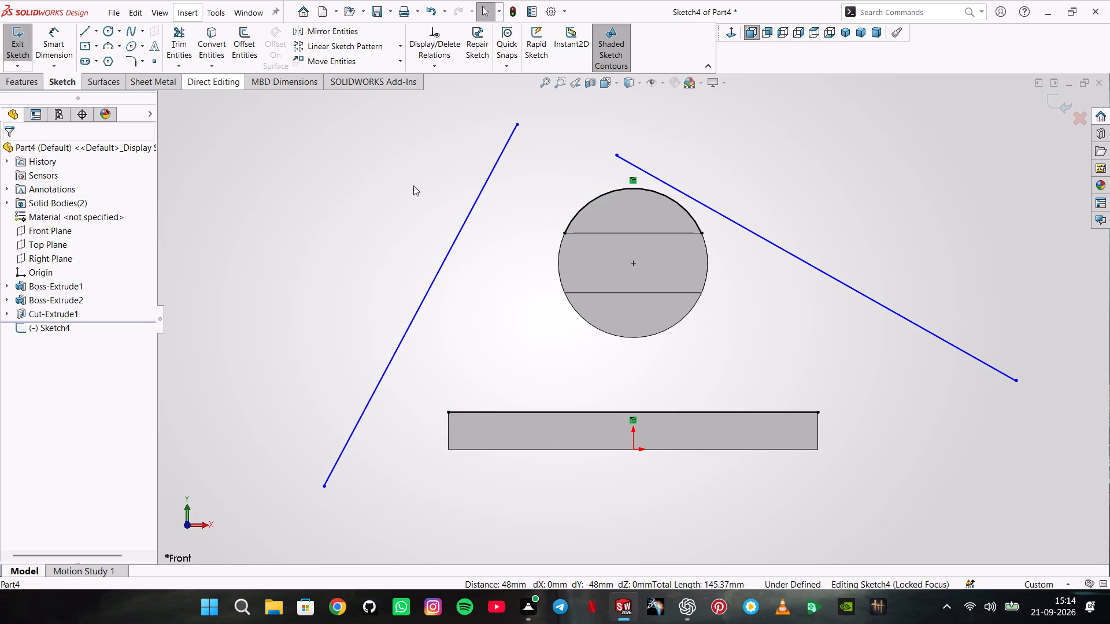
Make the left sloping line tangent to the converted arc and coincident with the base plate's upper left corner.
left_click(478, 197)
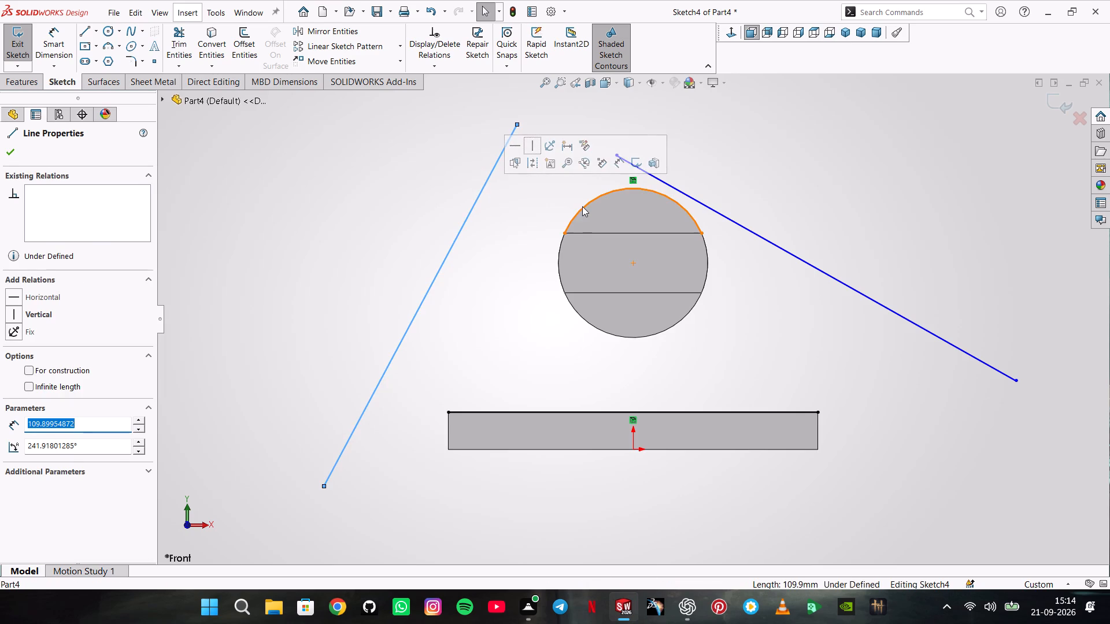
left_click(582, 206, "ctrl")
left_click(45, 355)
left_click(341, 241)
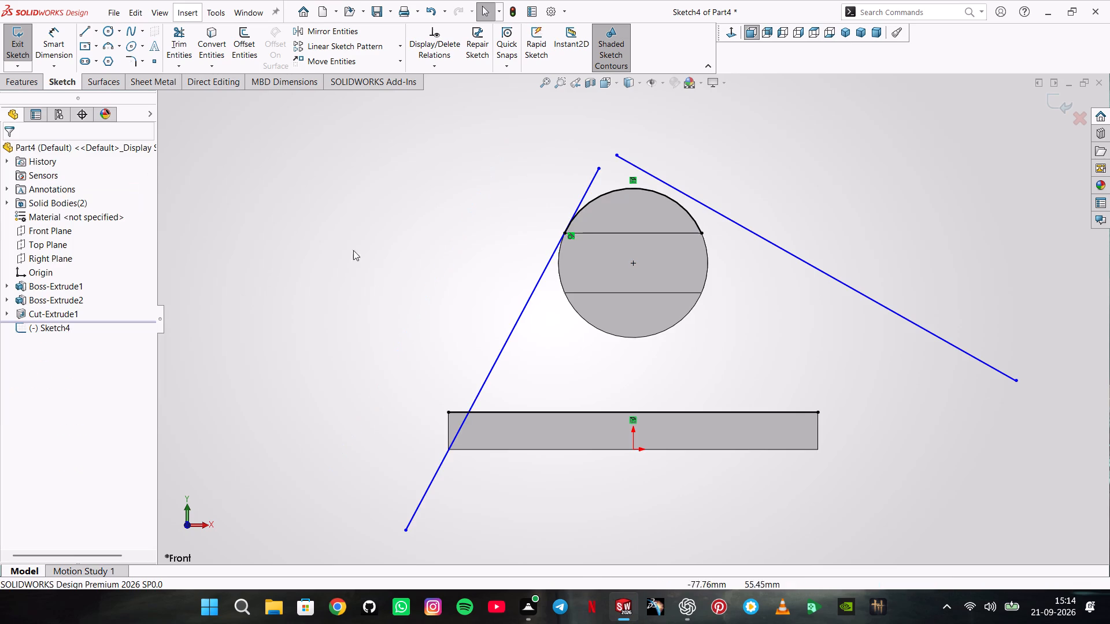
left_click(445, 457, "ctrl")
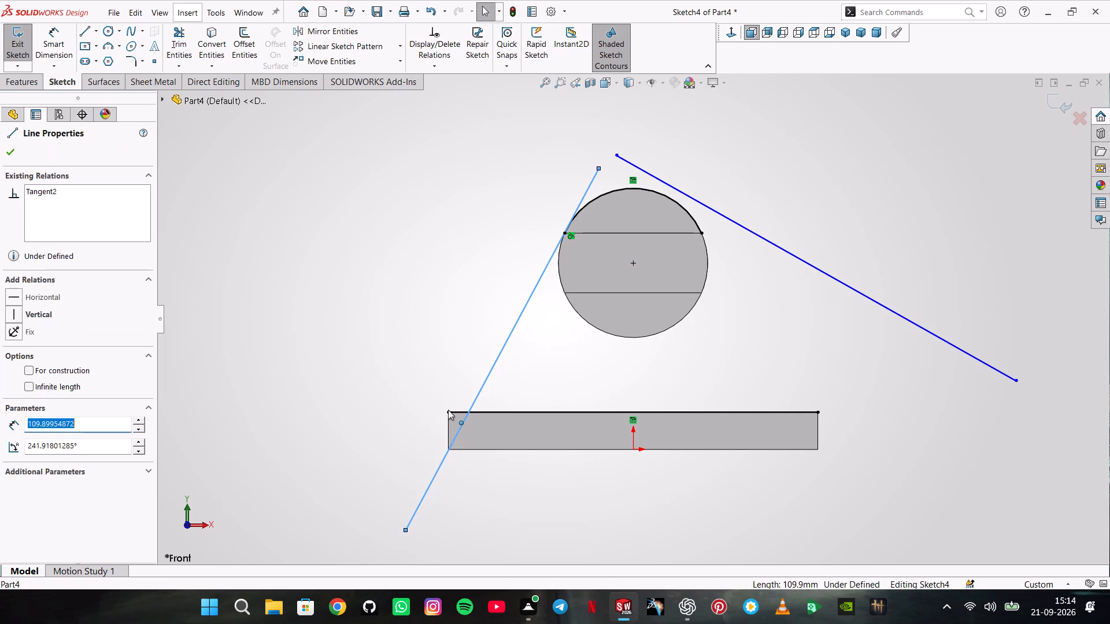
left_click(448, 410, "ctrl")
left_click(27, 374)
left_click(386, 262)
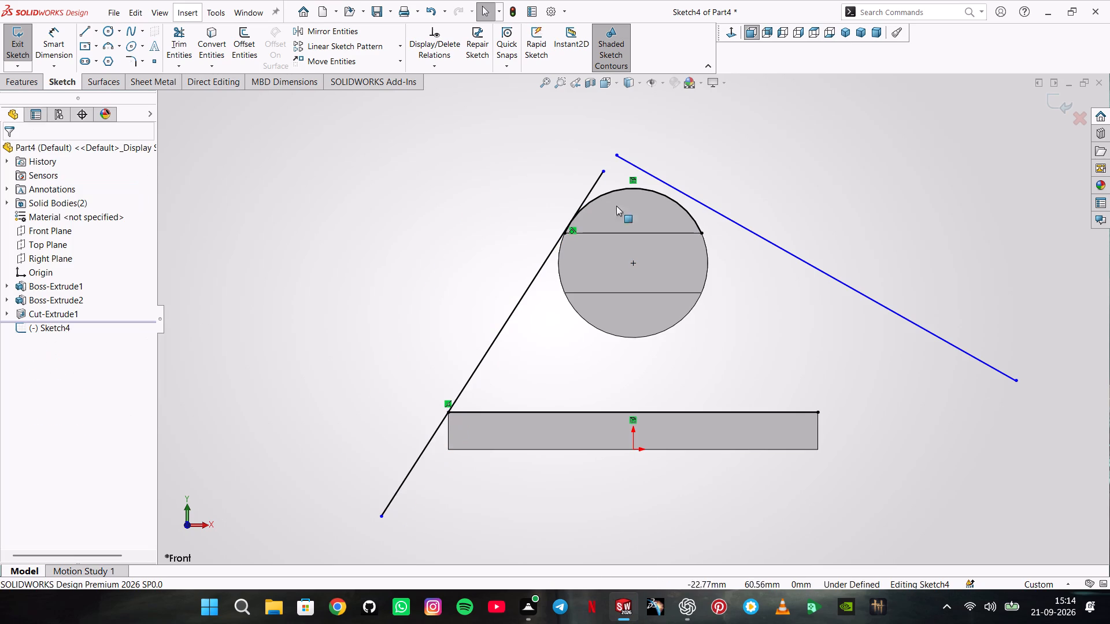
Make the right sloping line tangent to the converted arc and coincident with the base plate's upper right corner.
left_click(683, 191, "ctrl")
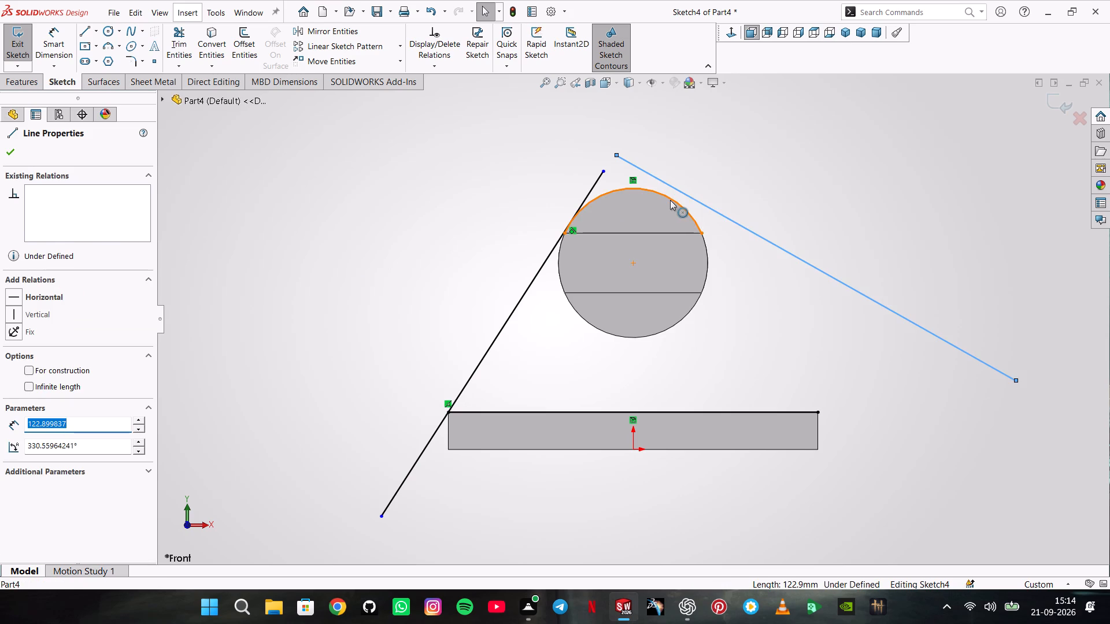
left_click(670, 200, "ctrl")
left_click(47, 352)
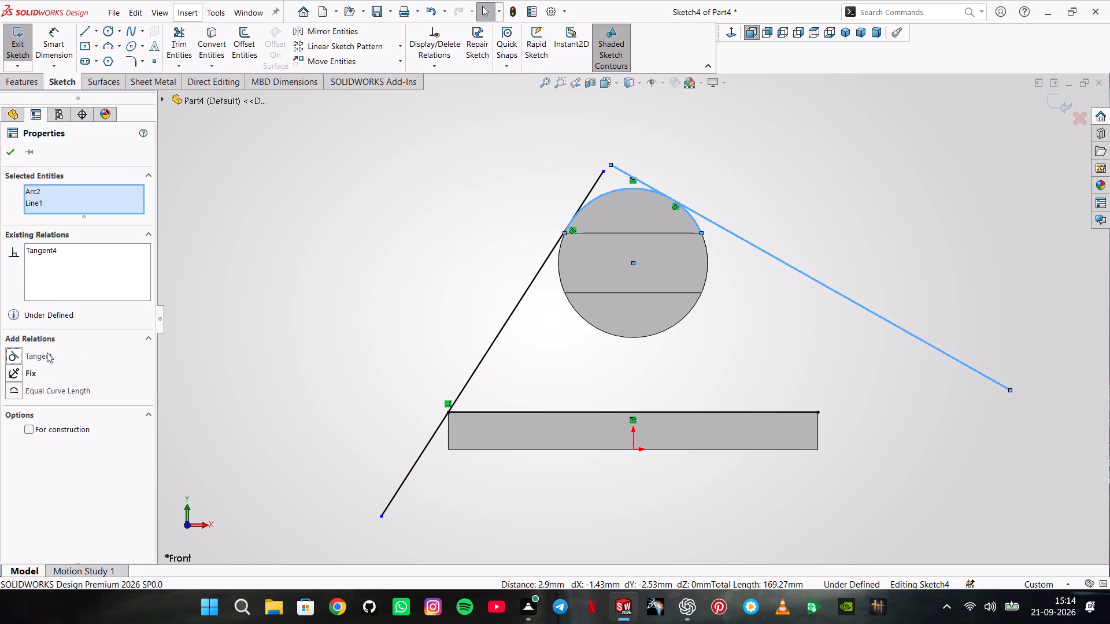
left_click(342, 220)
left_click(827, 289, "ctrl")
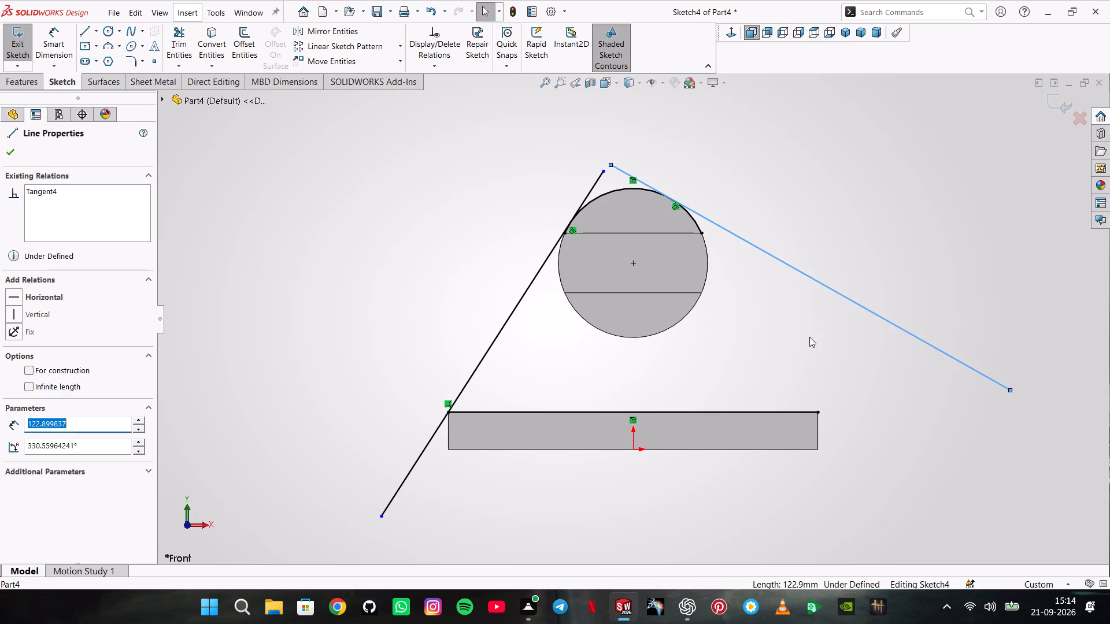
left_click(817, 410, "ctrl")
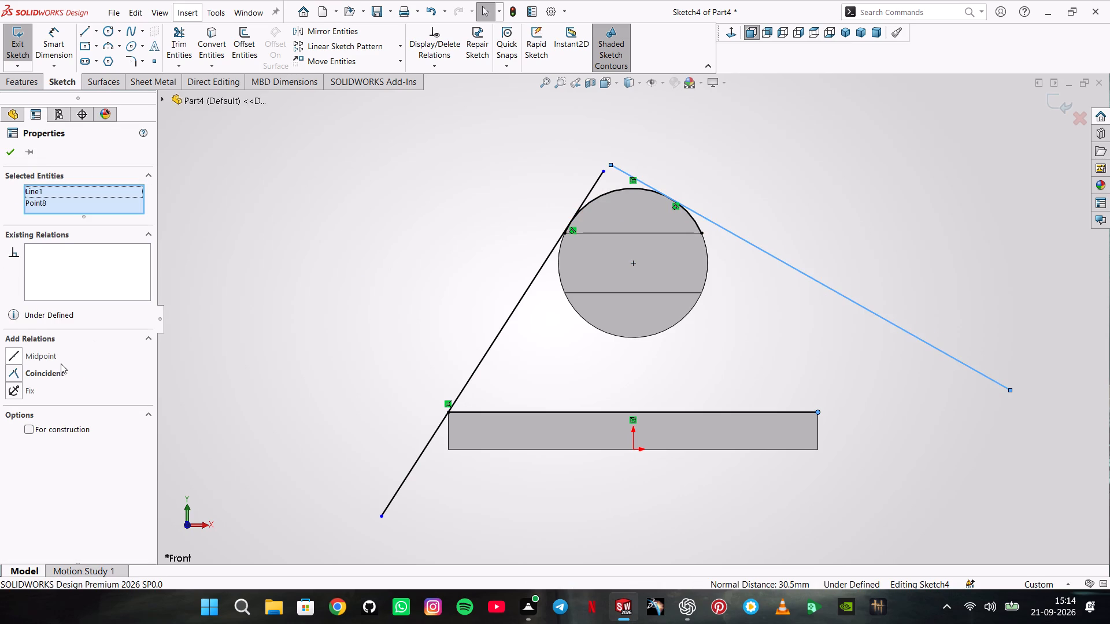
left_click(59, 373)
left_click(349, 187)
Trim the overhanging ends of both sloping lines above their tangent points on the arc and below the base plate's top edge.
left_click(173, 46)
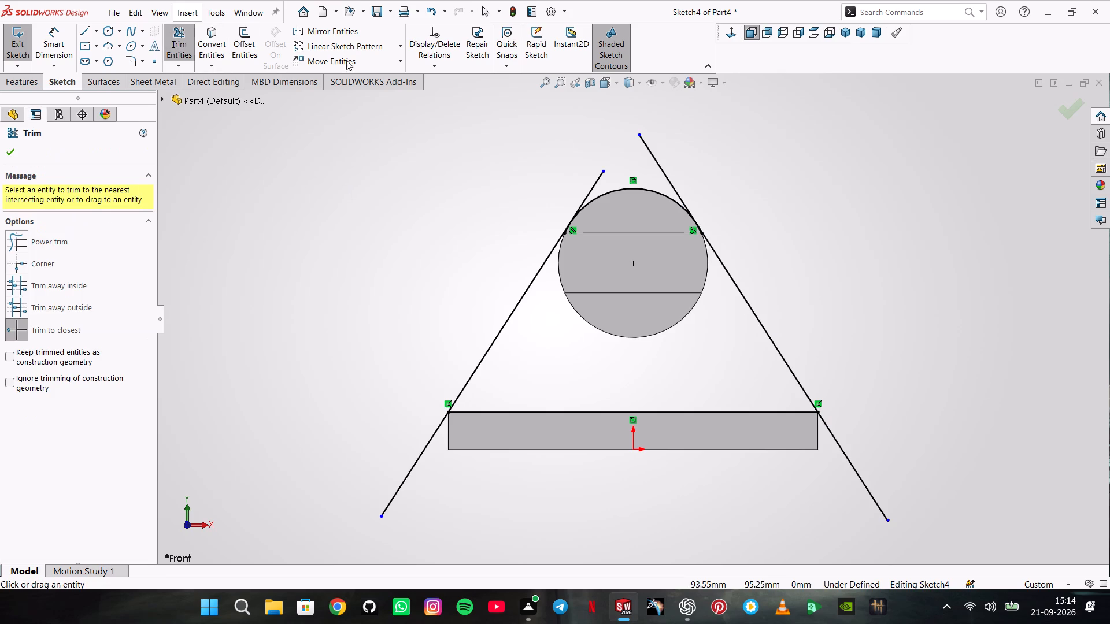
left_click(660, 166)
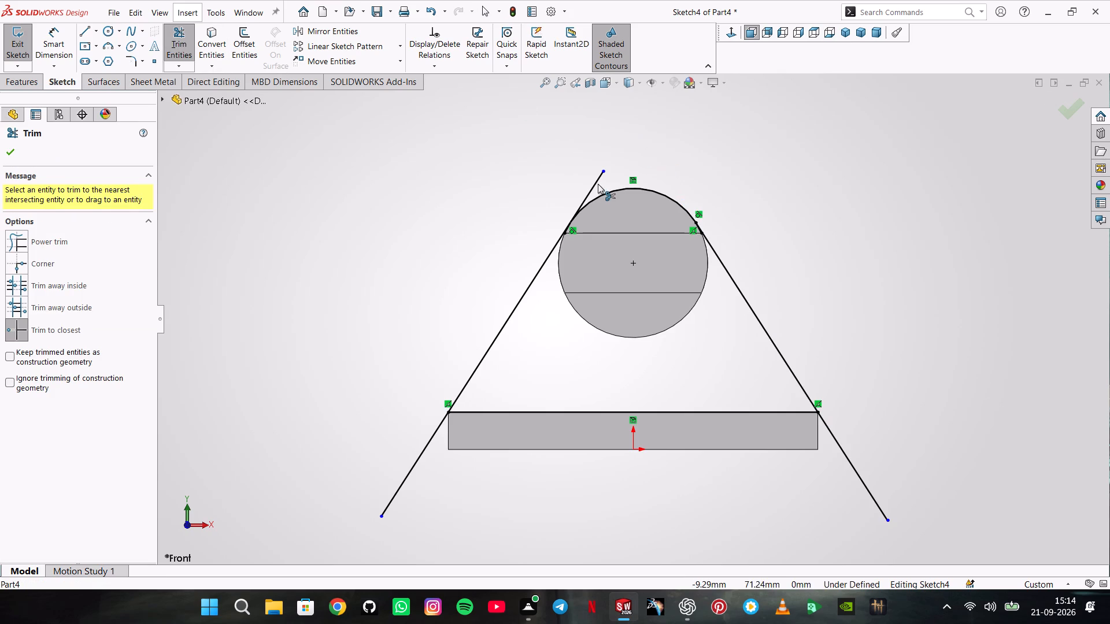
left_click(594, 183)
left_click(856, 471)
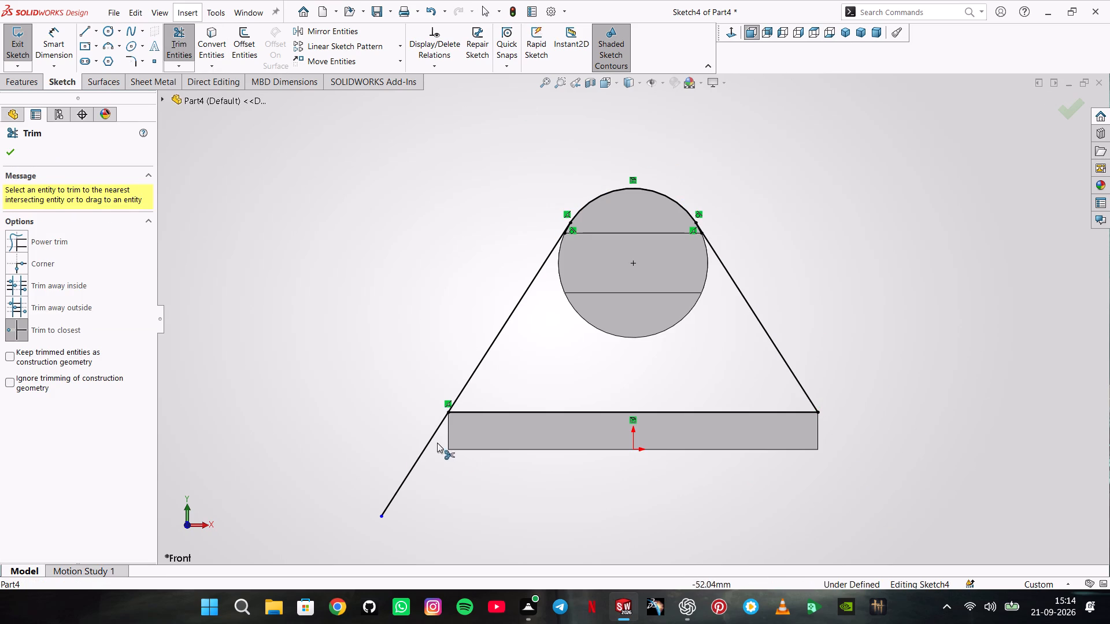
left_click(429, 436)
left_click(435, 434)
Trim away the converted base plate edge and converted cylinder arc, including the short arc remnants beside both tangent points.
left_click(517, 410)
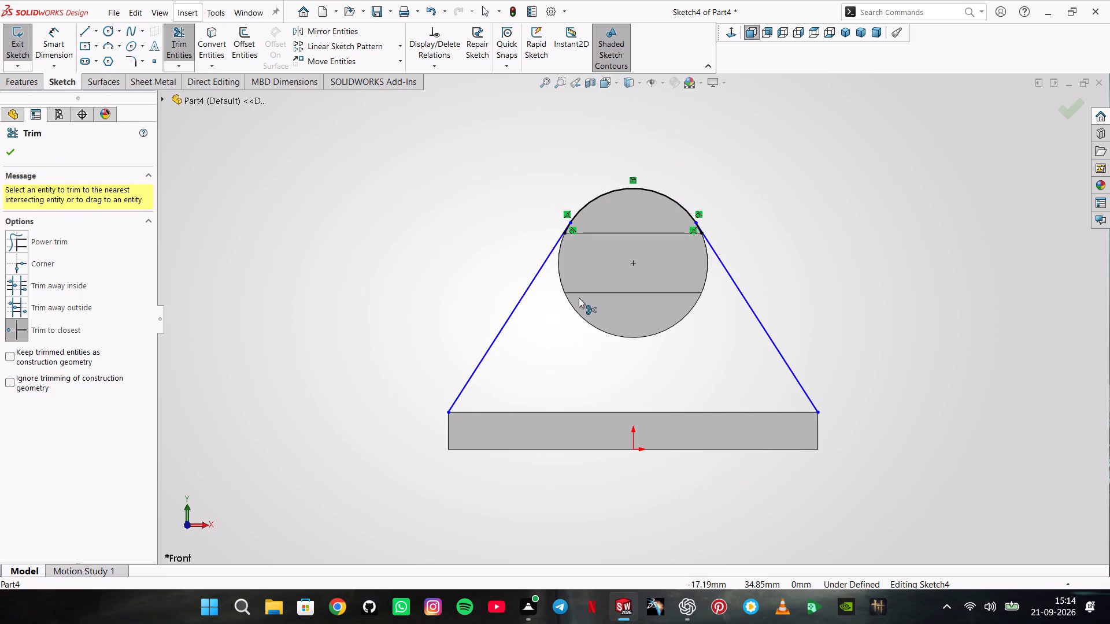
left_click(632, 185)
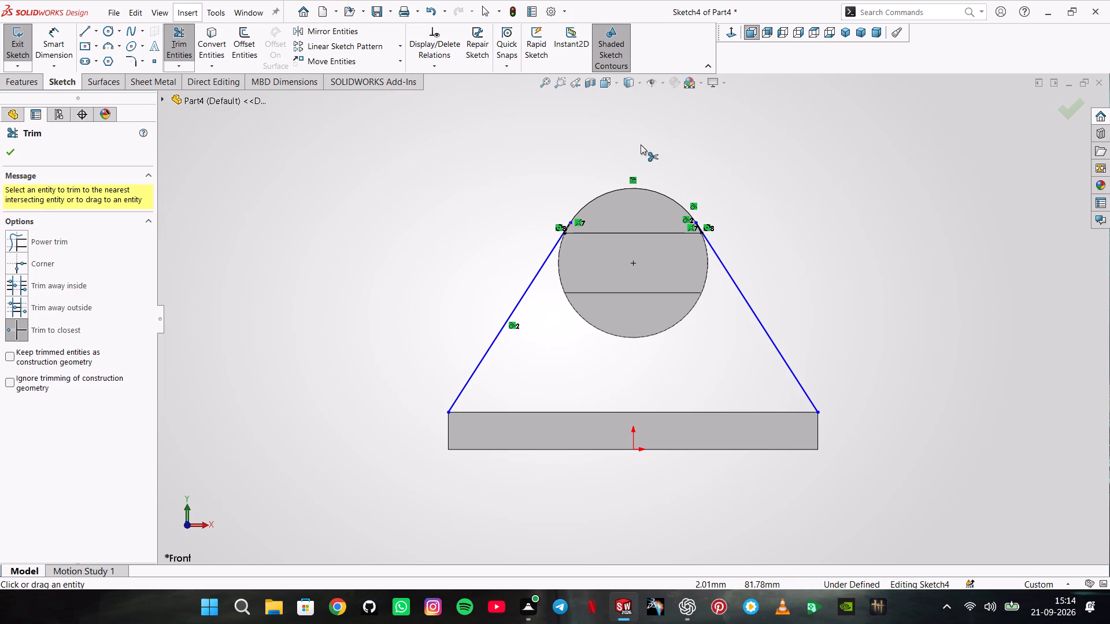
scroll(696, 228, "down", 6)
scroll(677, 271, "down", 4)
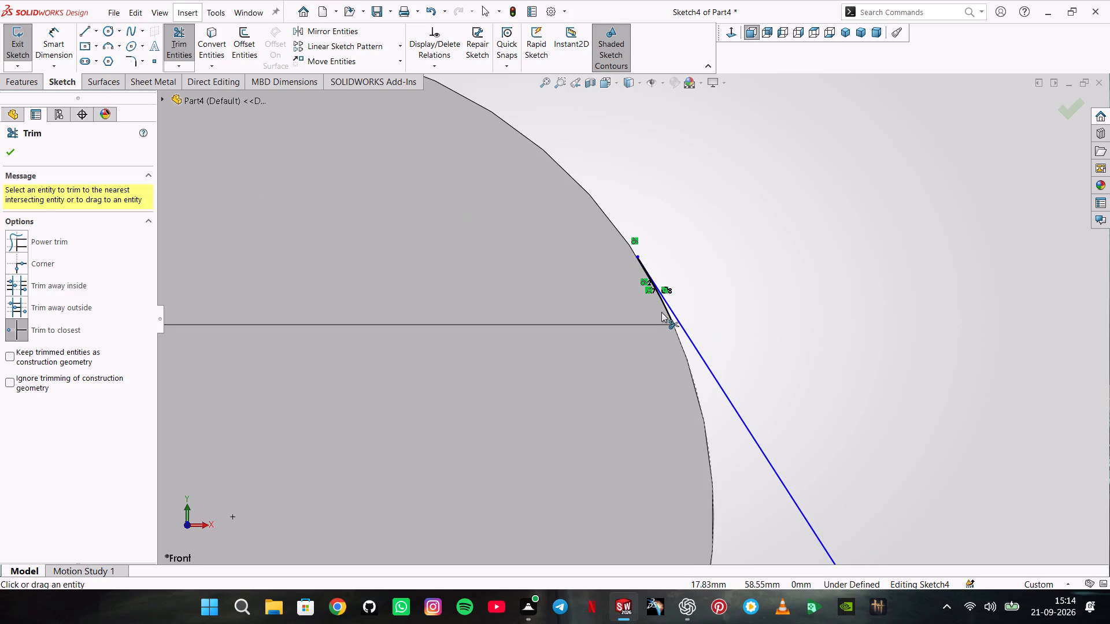
left_click(665, 312)
scroll(460, 258, "up", 4)
scroll(394, 261, "up", 2)
scroll(342, 277, "down", 4)
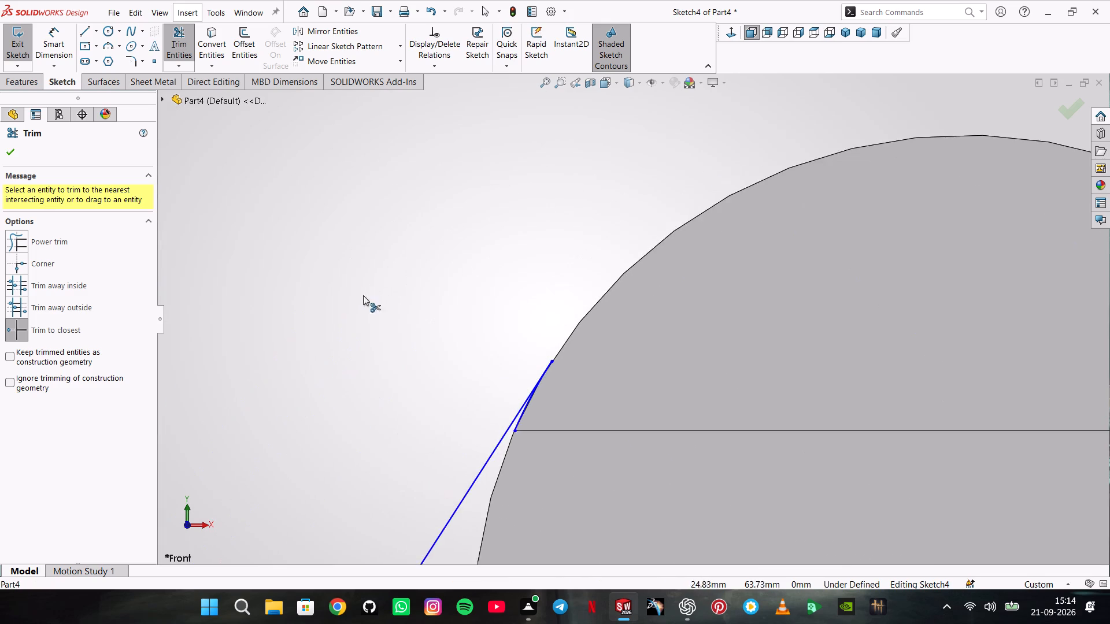
scroll(363, 295, "down", 6)
left_click(593, 422)
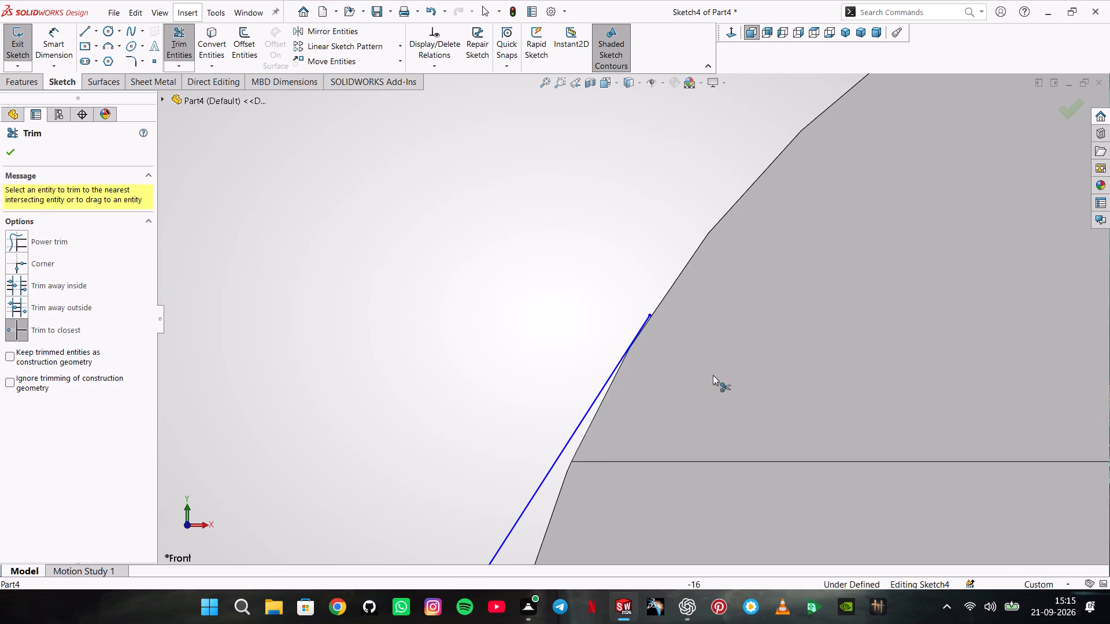
scroll(742, 355, "up", 13)
left_click(12, 148)
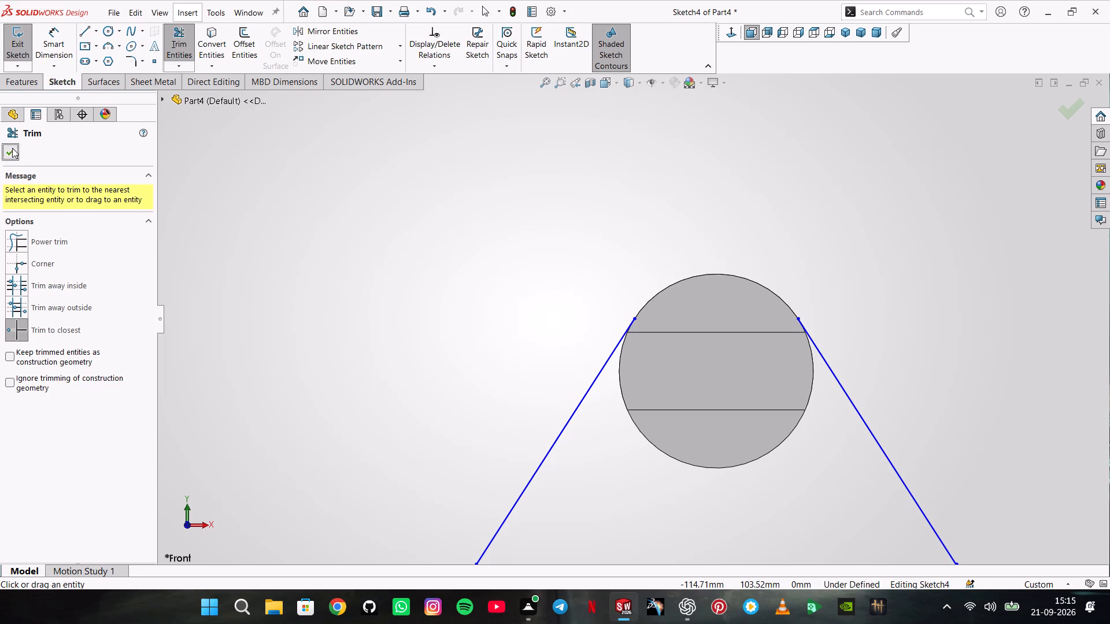
Try to create a 15 mm rib from the two sloping lines, thickened on both sides, parallel to the sketch, with the material side flipped.
left_click(31, 86)
left_click(450, 31)
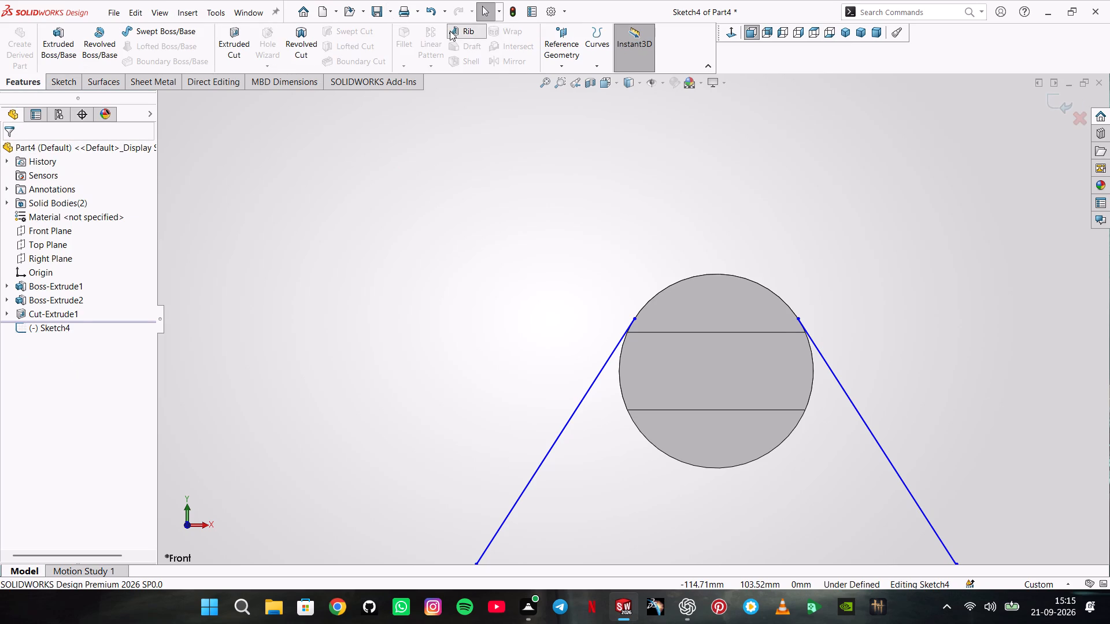
scroll(593, 155, "up", 3)
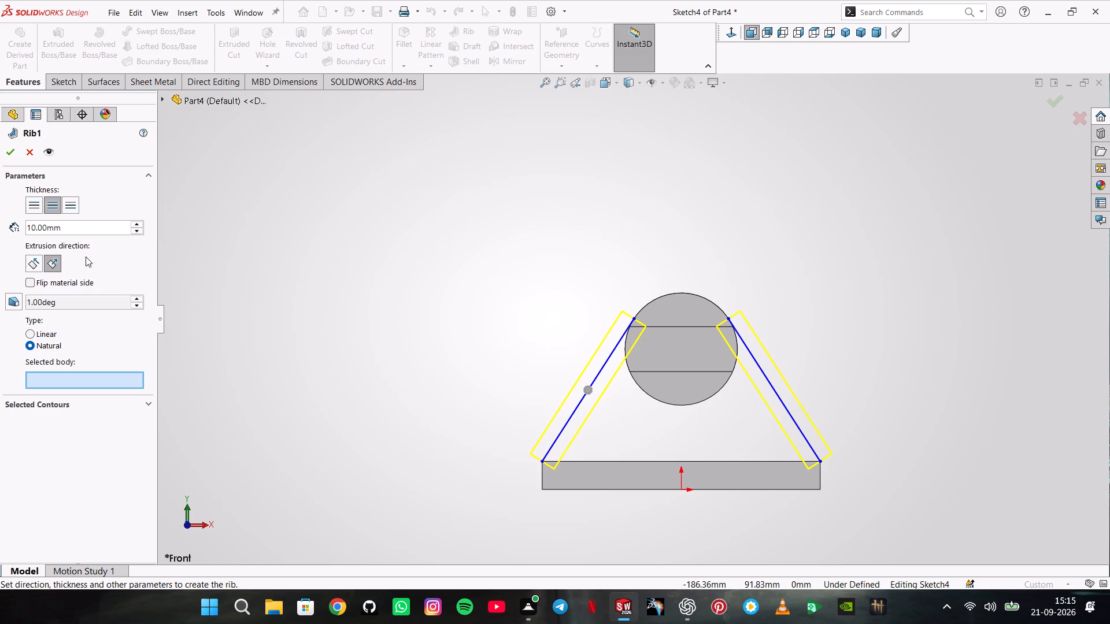
double_click(89, 228)
type("15")
key("Return")
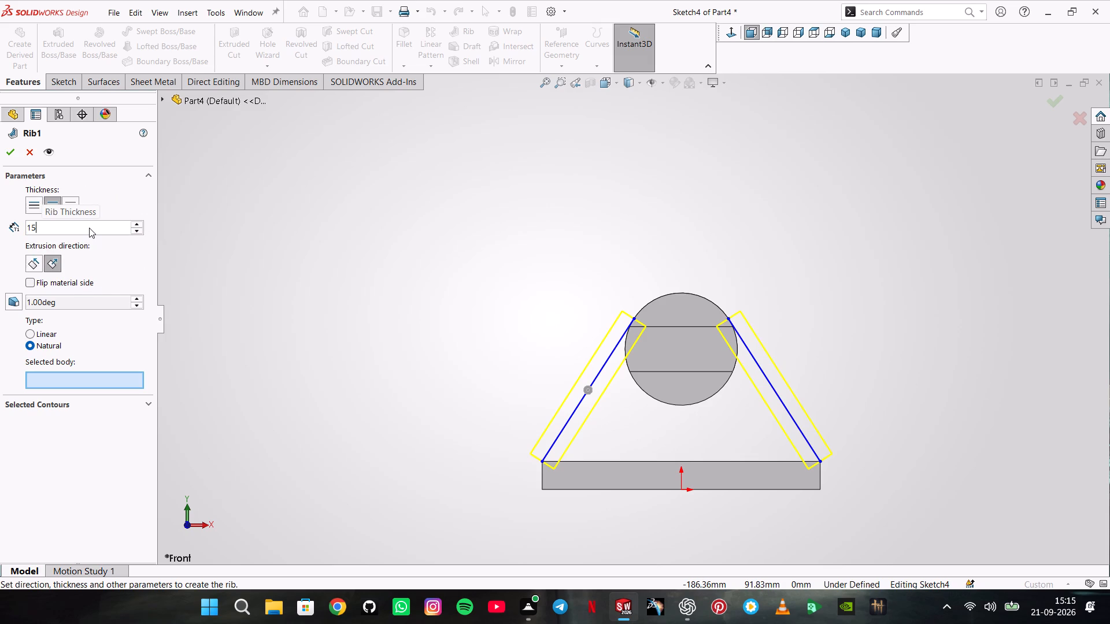
middle_click_drag(778, 265, 696, 326)
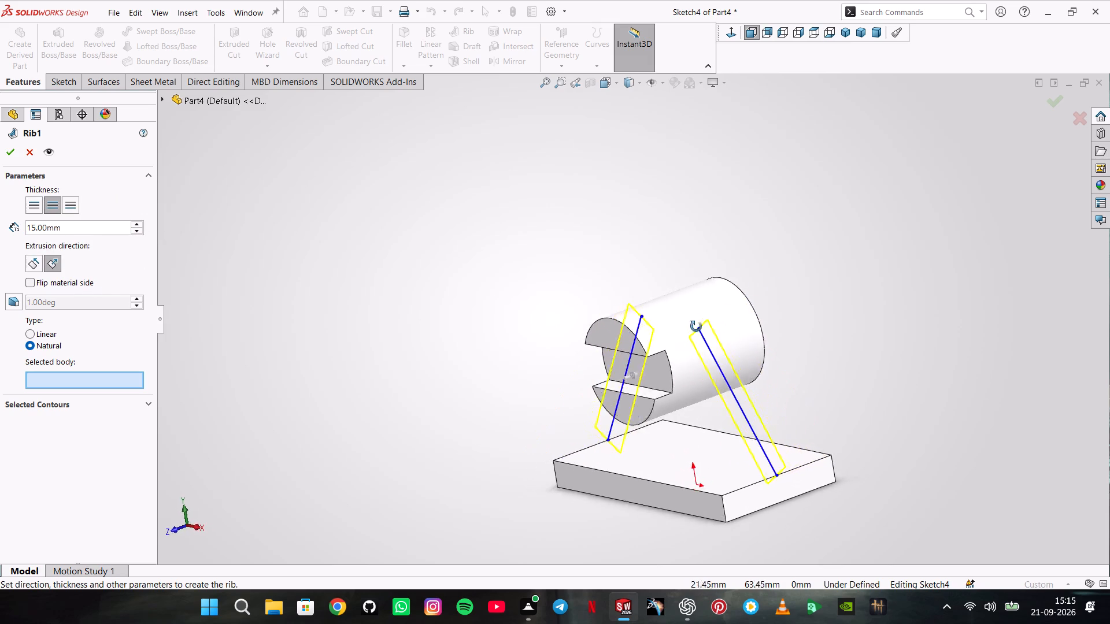
middle_click_drag(696, 326, 706, 343)
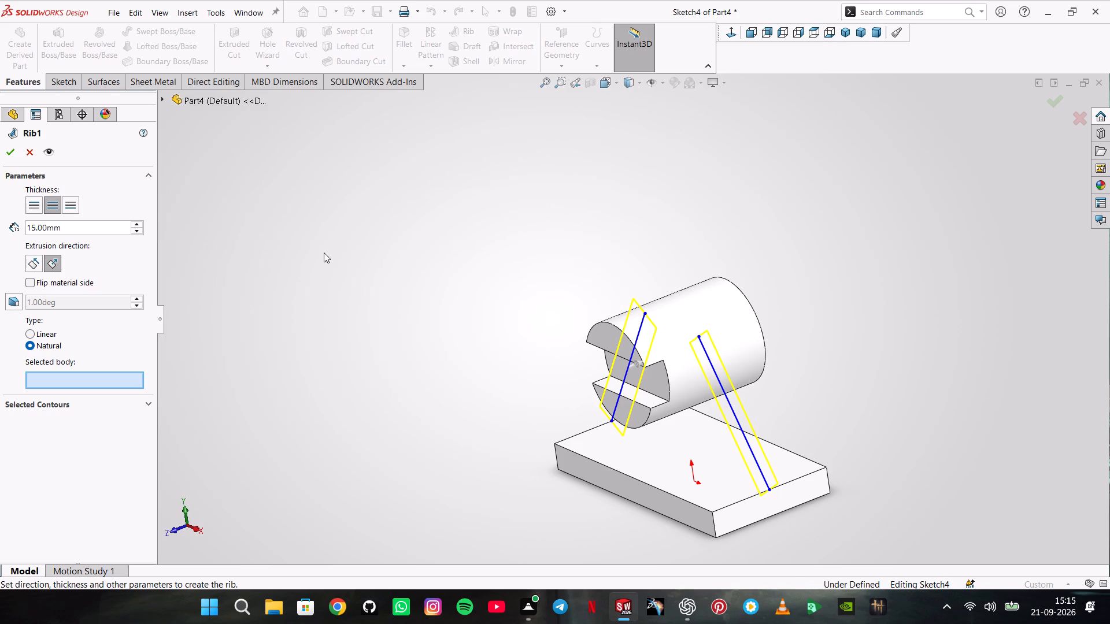
middle_click_drag(353, 255, 435, 309)
scroll(358, 258, "up", 1)
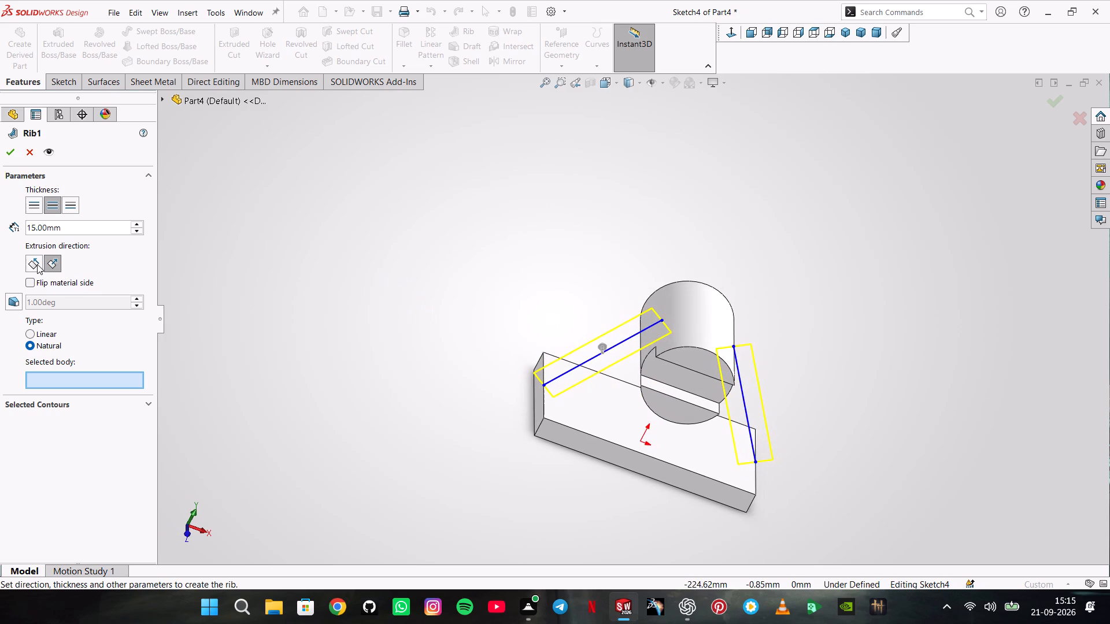
left_click(37, 264)
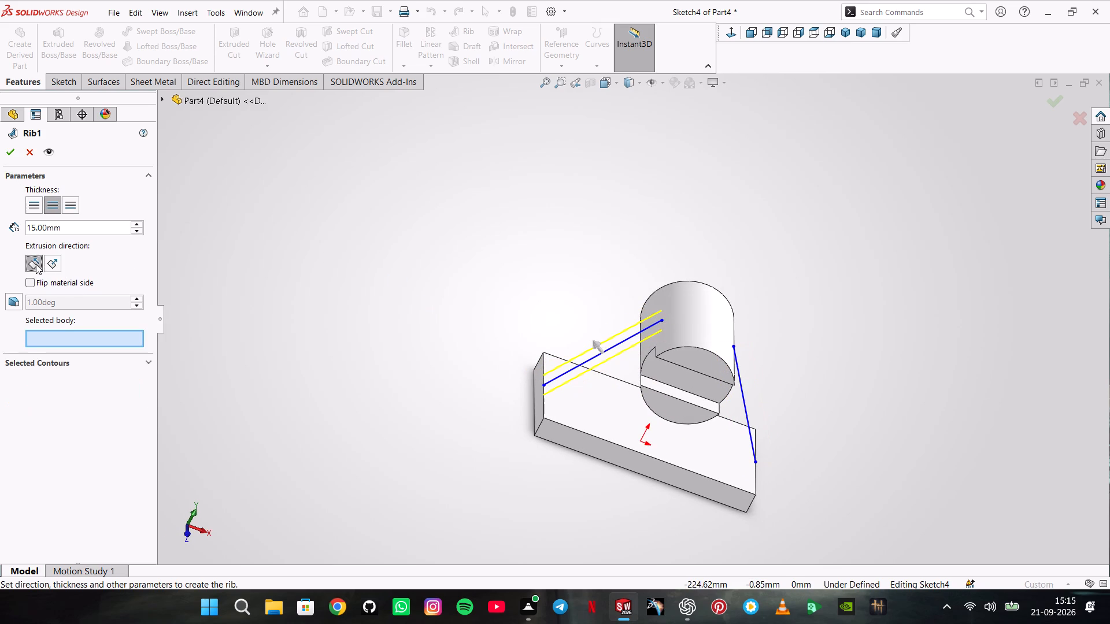
left_click(43, 287)
left_click(11, 158)
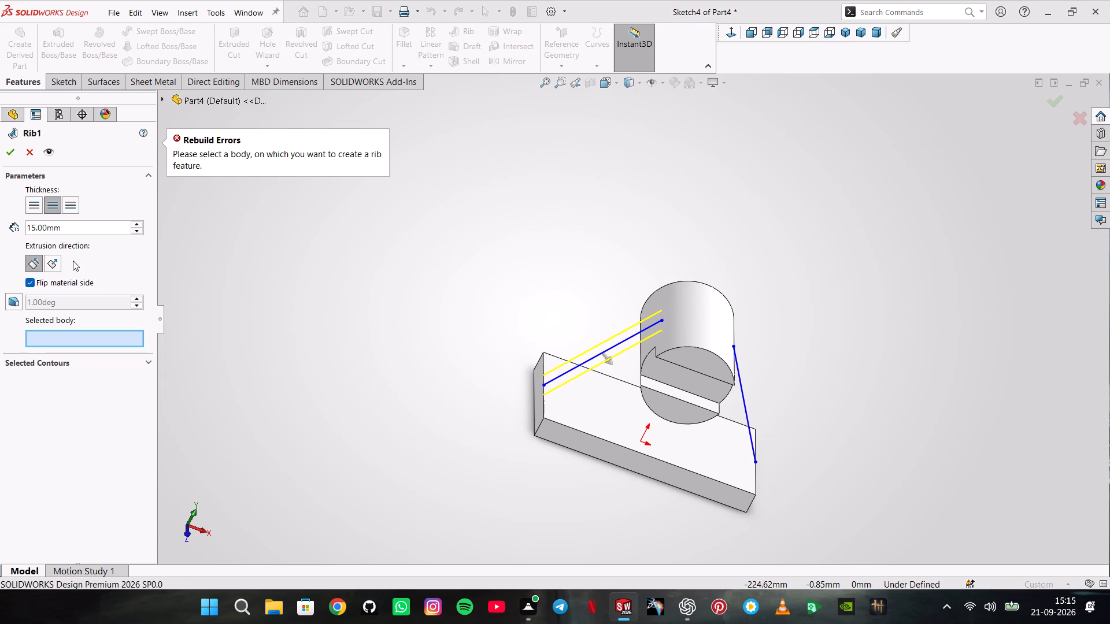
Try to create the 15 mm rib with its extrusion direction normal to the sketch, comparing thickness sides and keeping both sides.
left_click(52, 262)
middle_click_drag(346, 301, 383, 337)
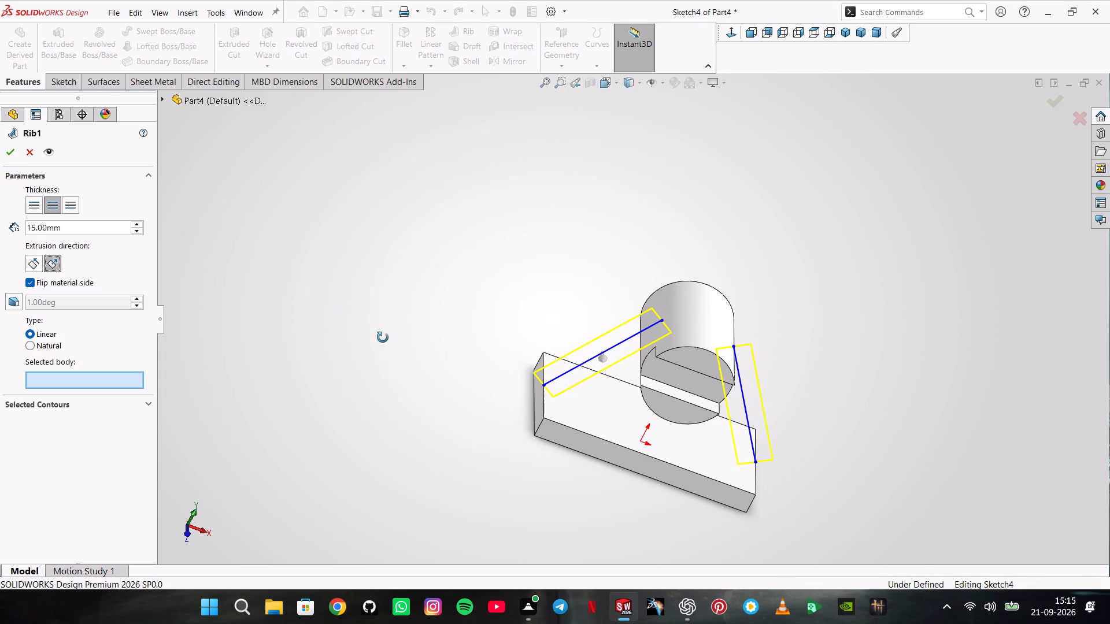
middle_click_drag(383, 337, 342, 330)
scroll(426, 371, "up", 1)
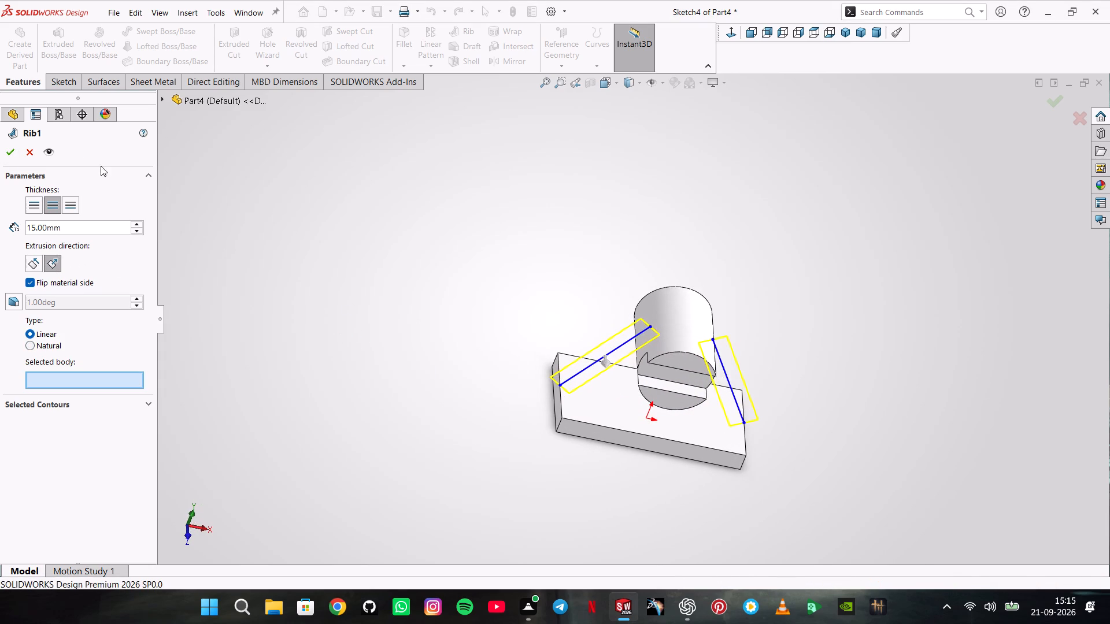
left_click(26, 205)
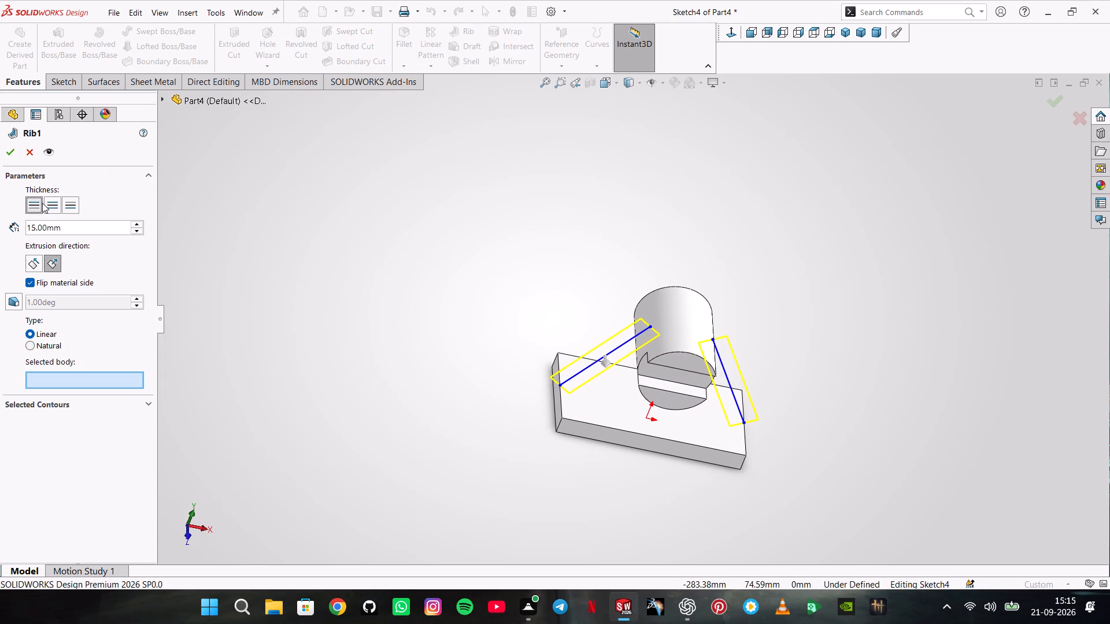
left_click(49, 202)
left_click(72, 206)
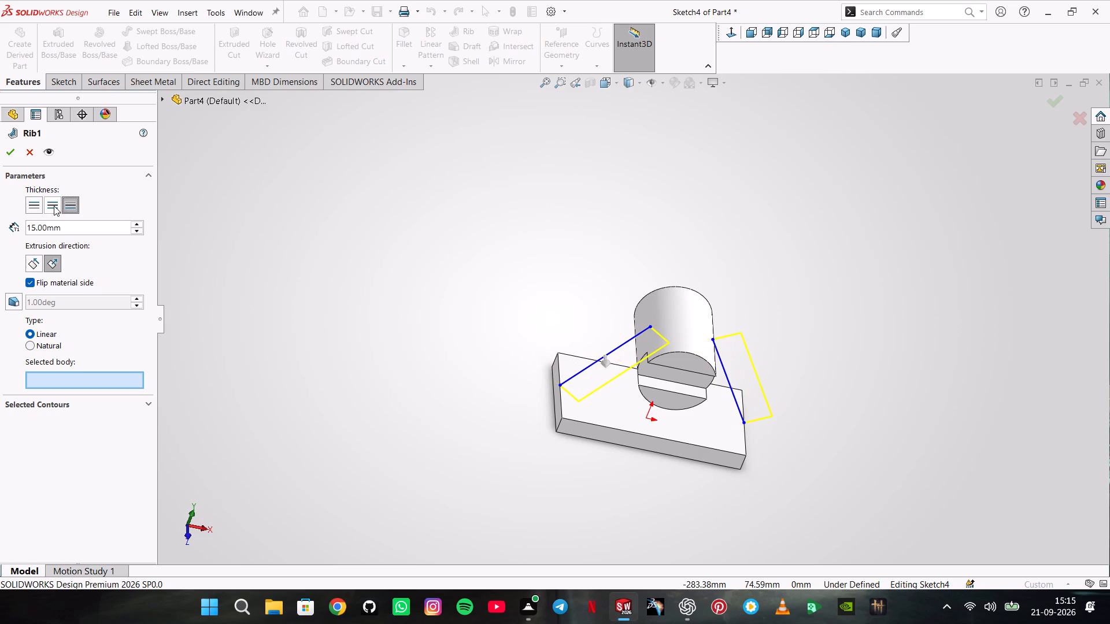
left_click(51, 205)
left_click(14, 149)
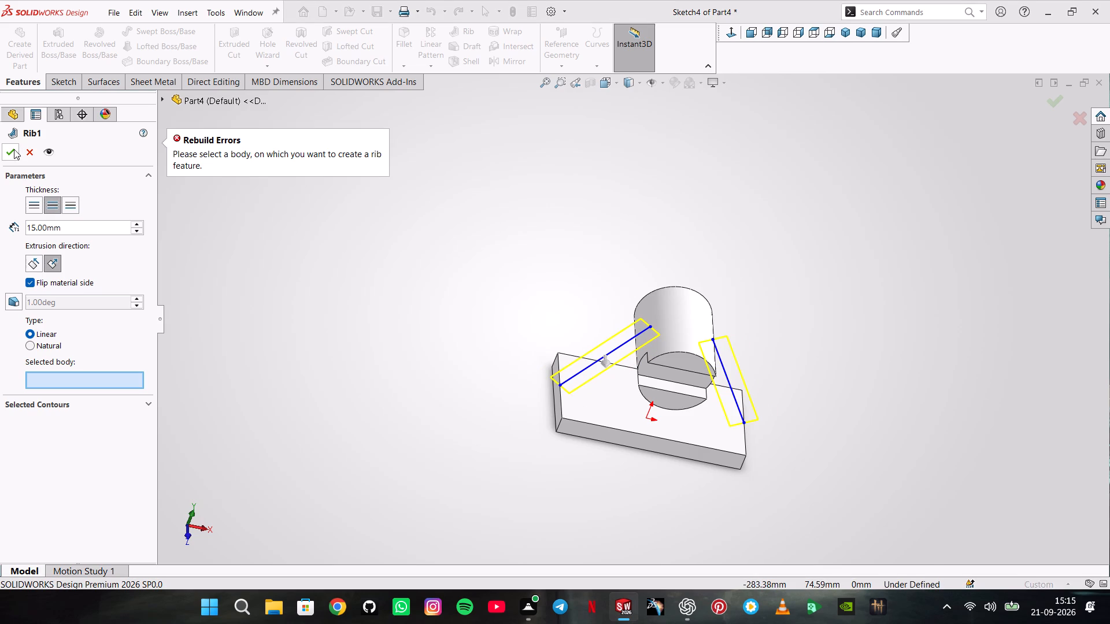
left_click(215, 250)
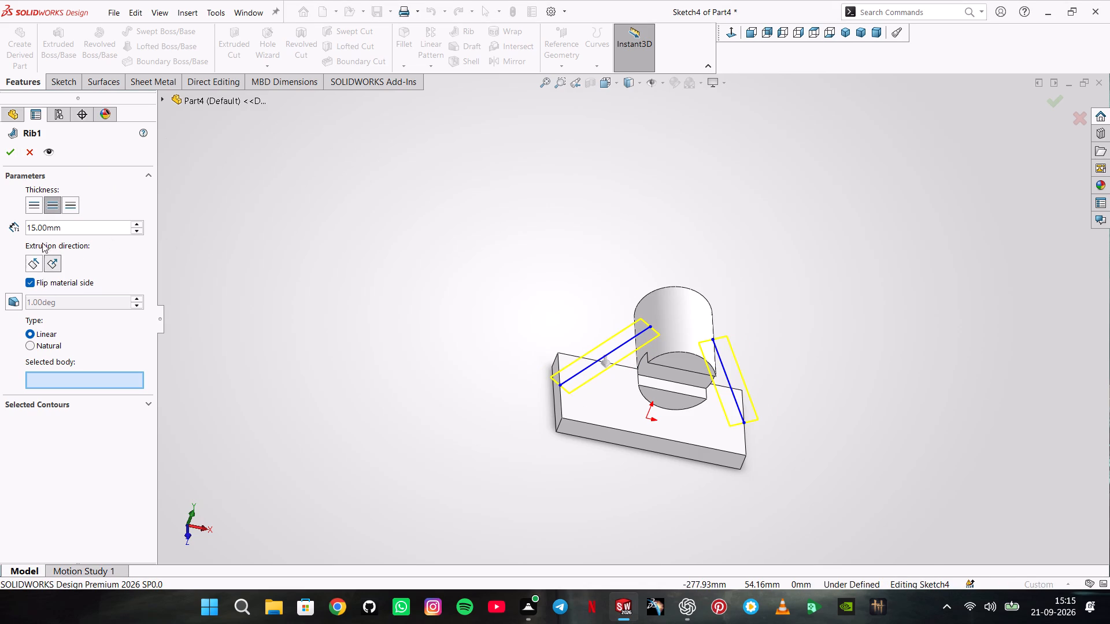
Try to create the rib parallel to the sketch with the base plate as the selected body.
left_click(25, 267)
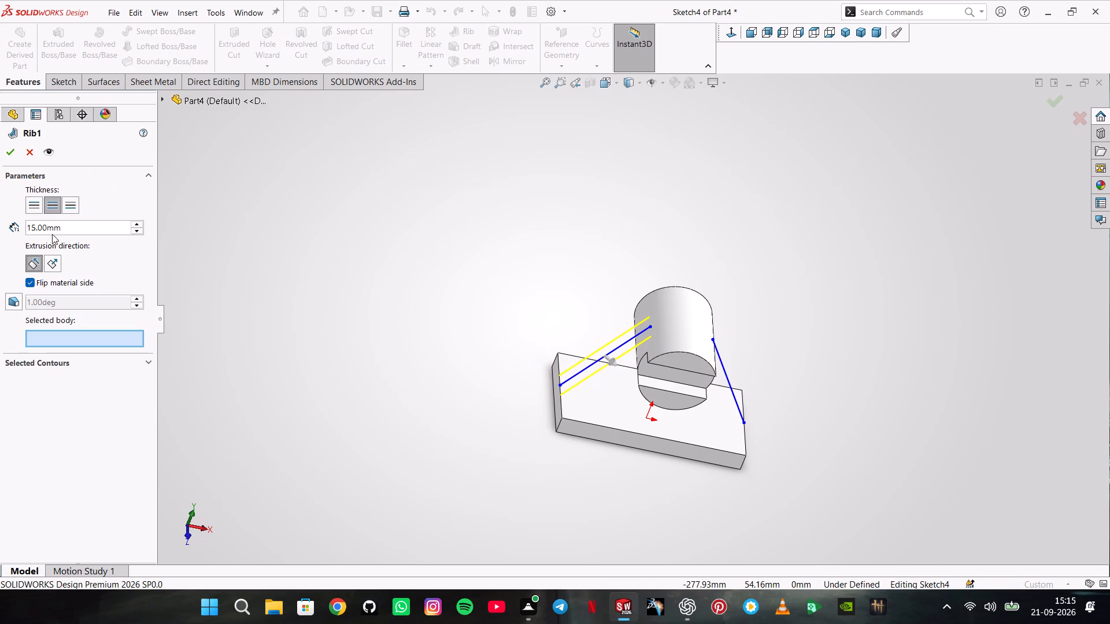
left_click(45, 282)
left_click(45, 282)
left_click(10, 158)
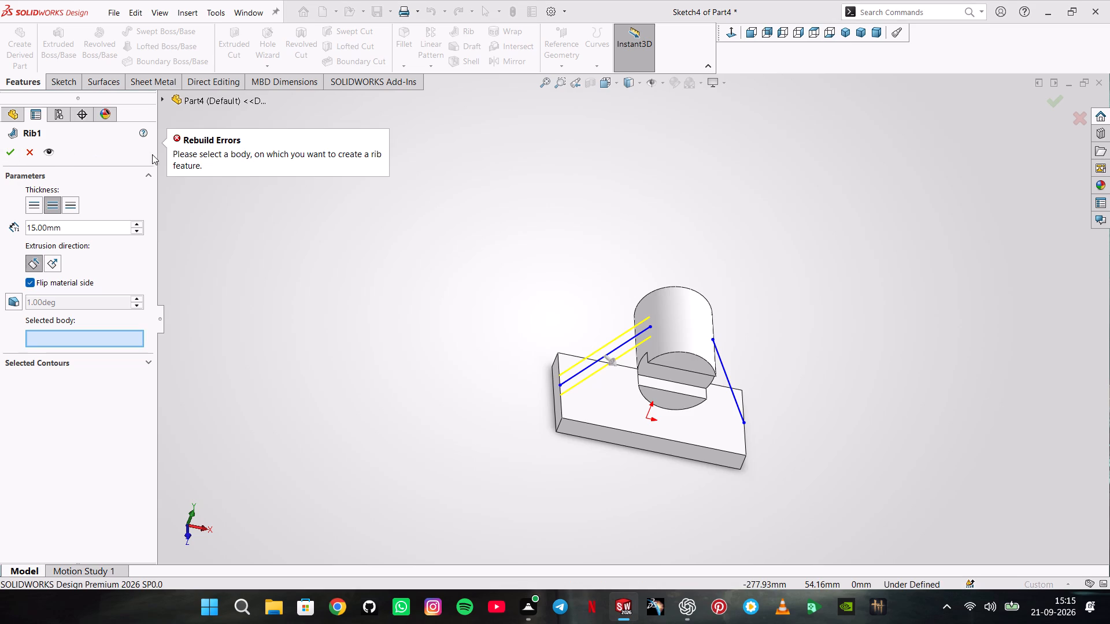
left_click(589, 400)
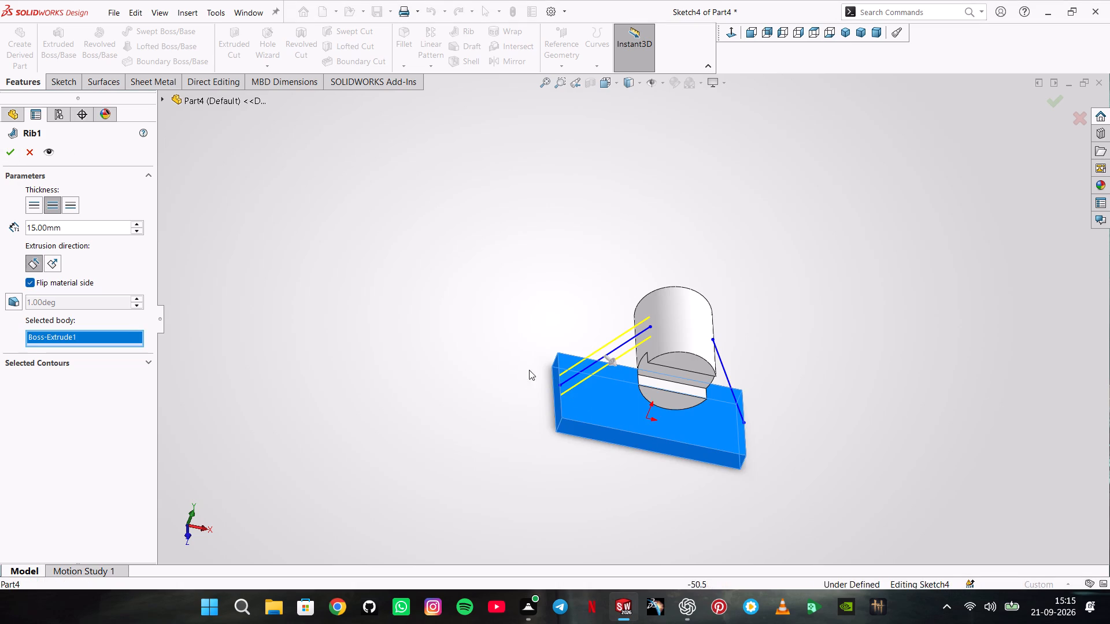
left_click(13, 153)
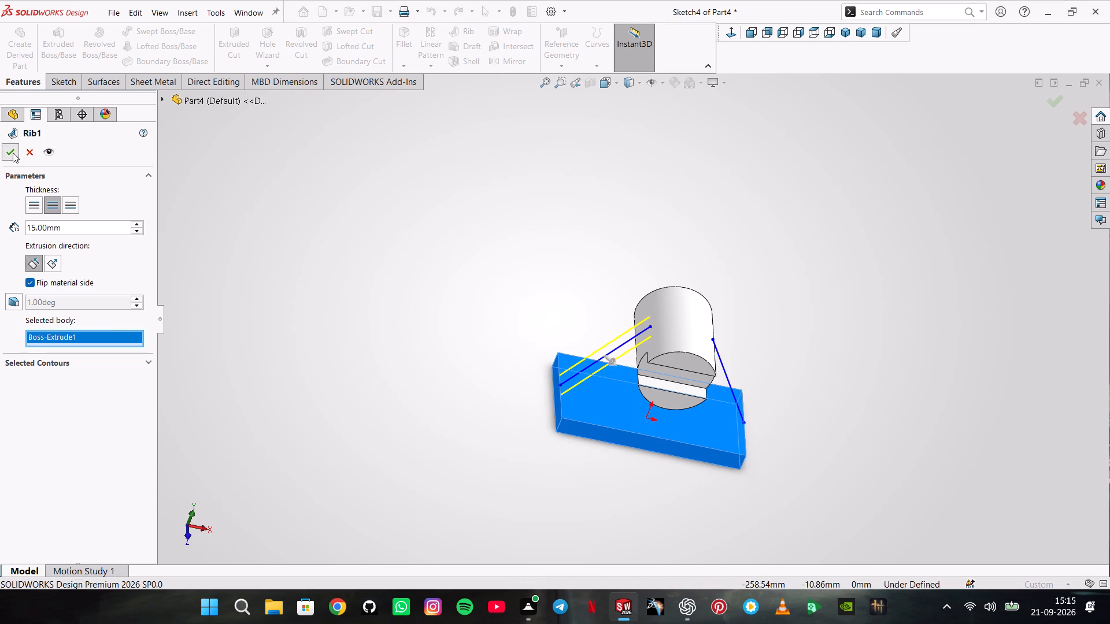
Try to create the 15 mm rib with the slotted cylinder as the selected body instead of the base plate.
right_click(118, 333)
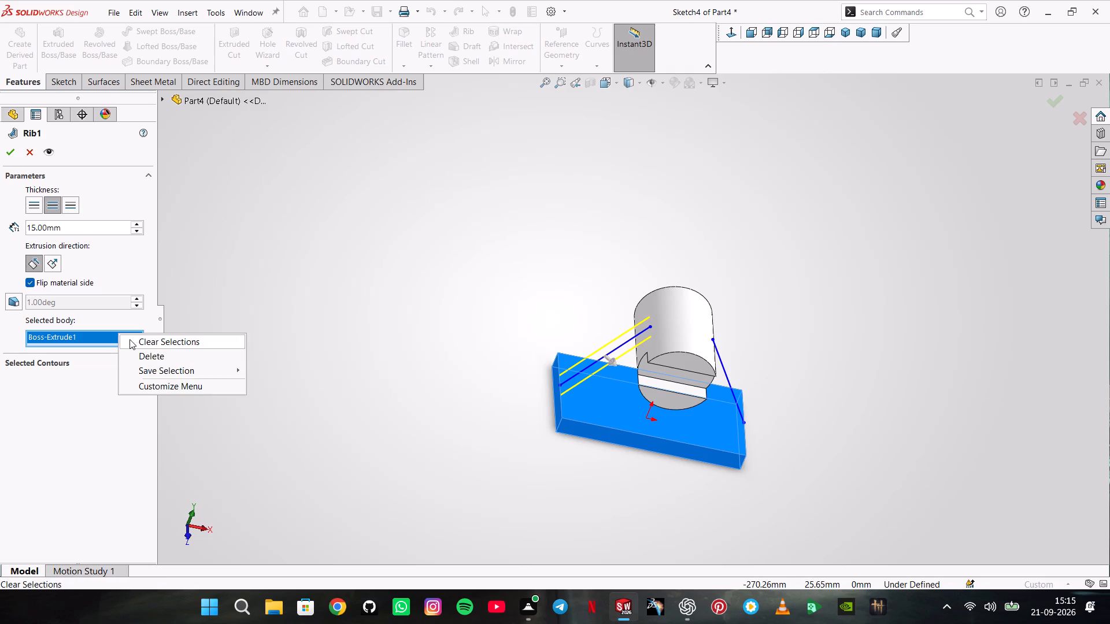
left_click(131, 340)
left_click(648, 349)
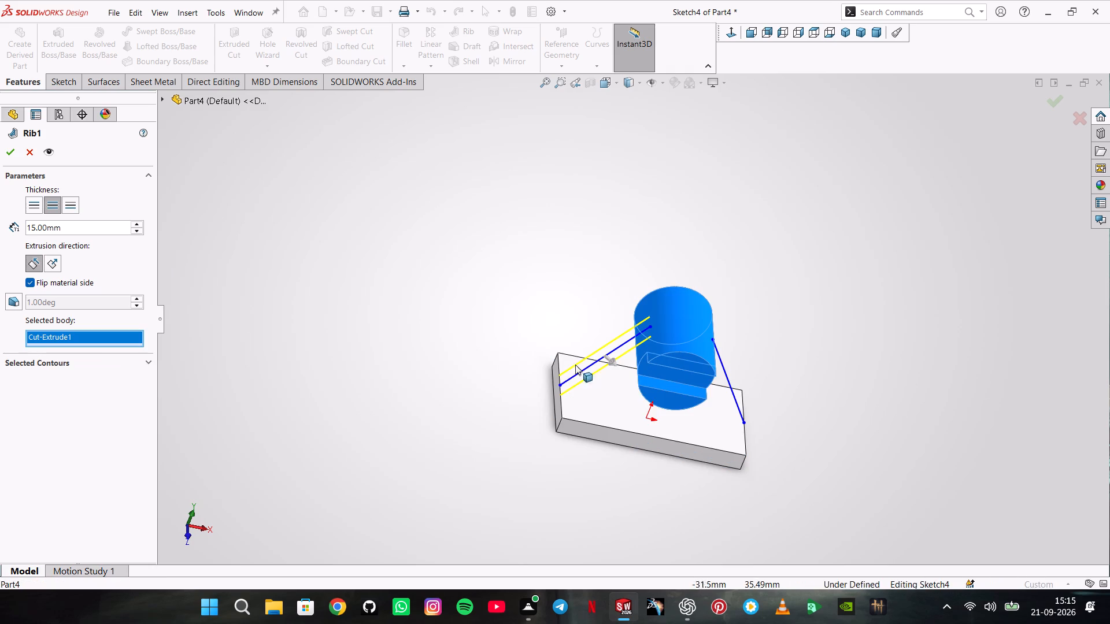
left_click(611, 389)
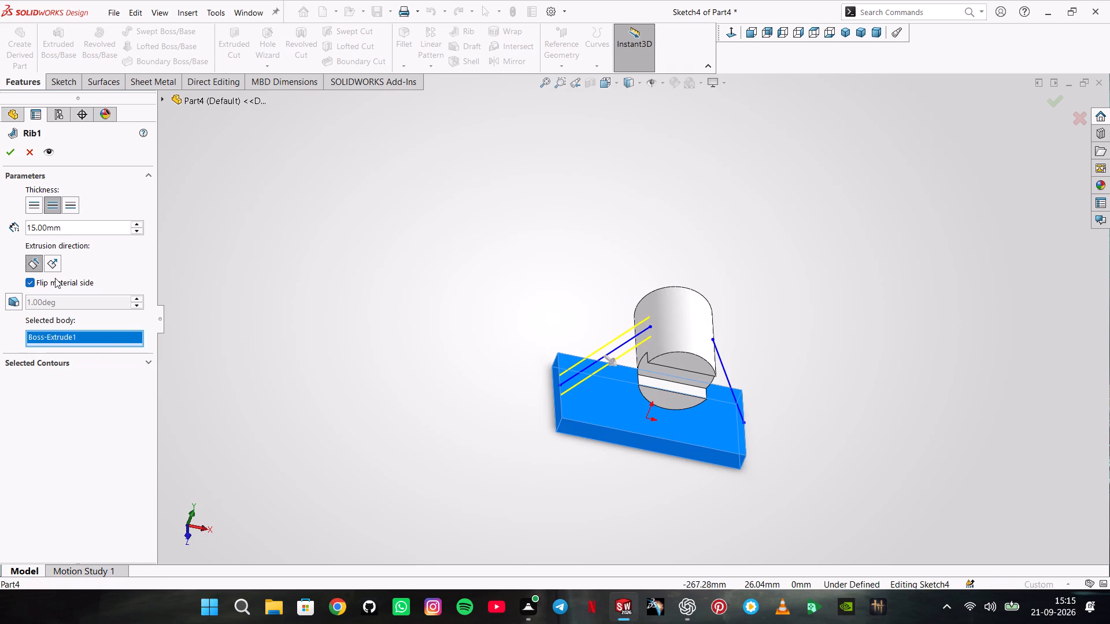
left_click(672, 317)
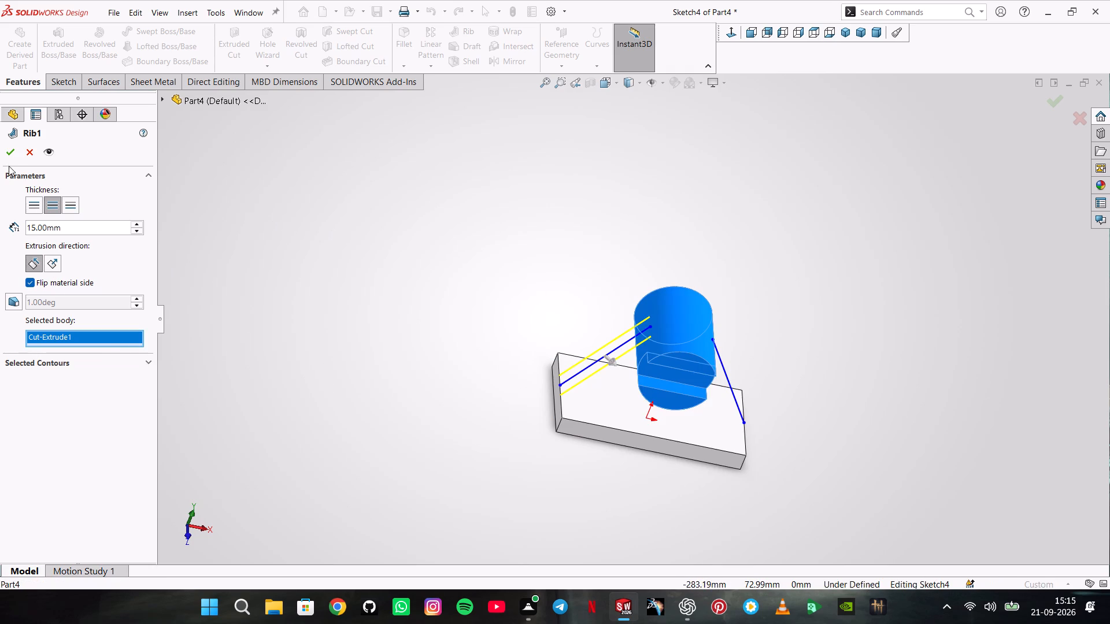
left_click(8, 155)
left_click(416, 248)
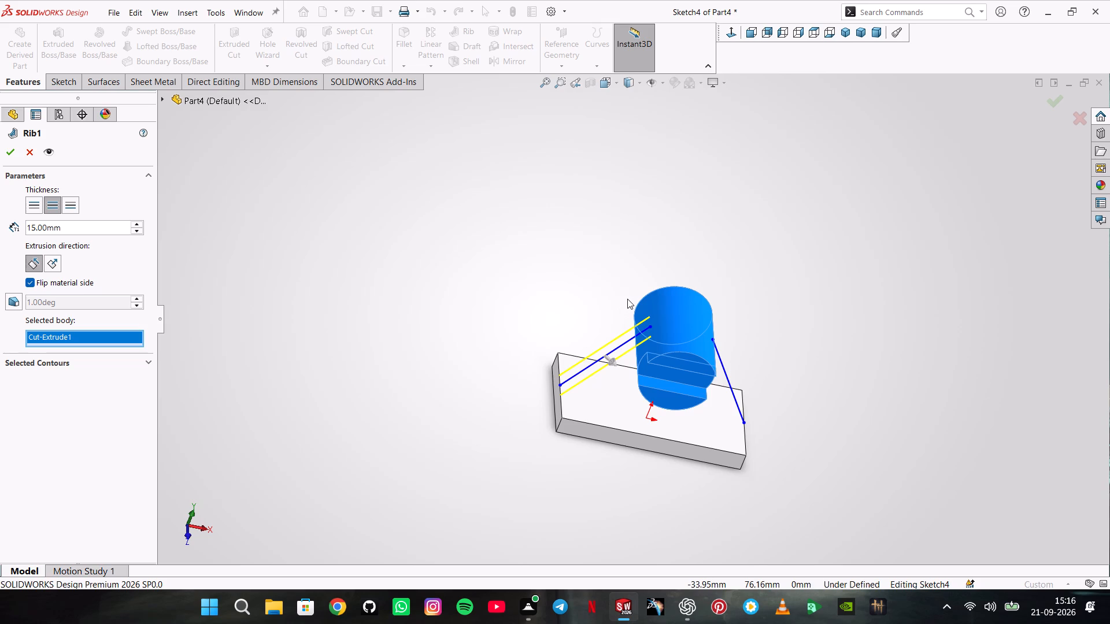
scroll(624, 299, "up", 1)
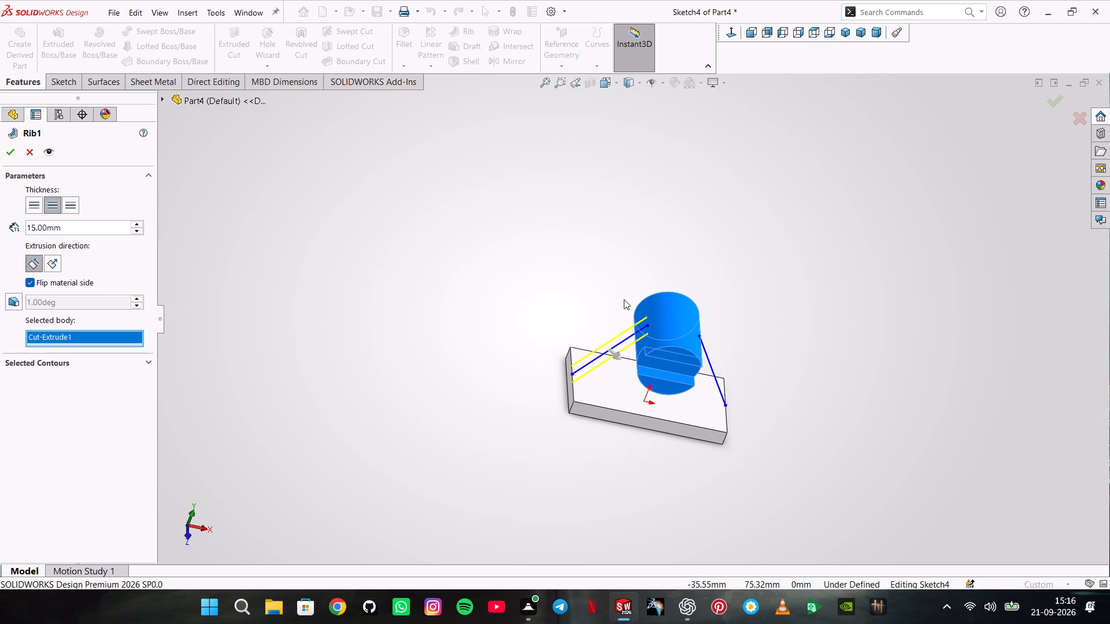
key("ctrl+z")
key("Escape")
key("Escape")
Undo all the rib sketch geometry on the Front Plane and exit the emptied sketch.
key("ctrl+z")
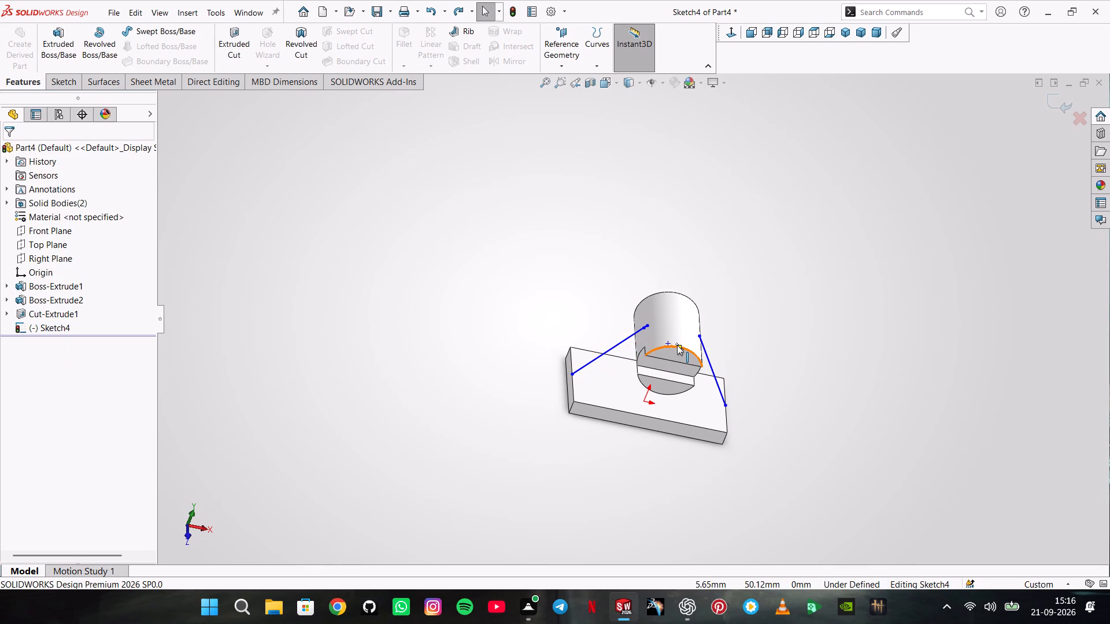
key("ctrl+z")
key("ctrl+z")
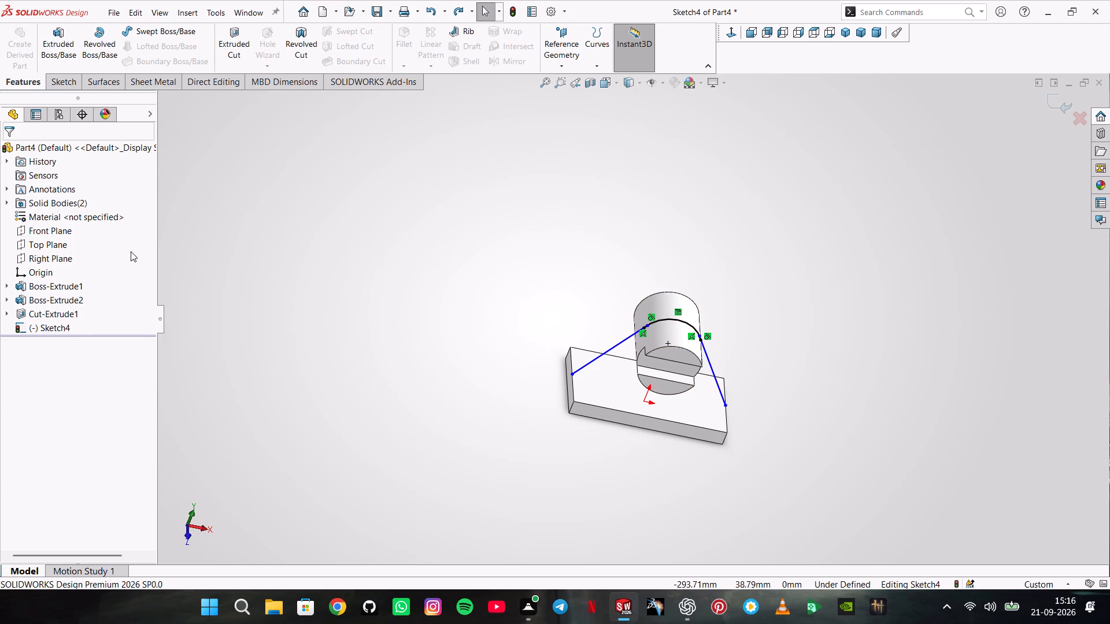
key("ctrl+z")
key("ctrl+z")
key("ctrl+z")
key("ctrl+z")
key("ctrl+z")
key("ctrl+z")
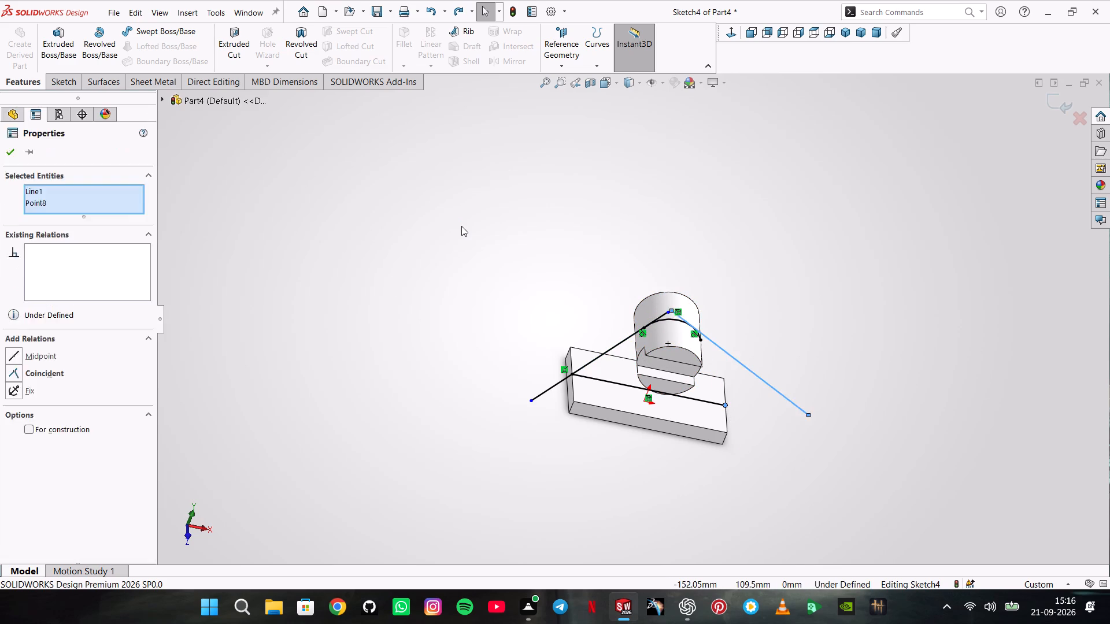
key("ctrl+z")
key("ctrl+z")
key("ctrl+z")
key("ctrl+z")
key("ctrl+z")
key("ctrl+z")
key("ctrl+z")
key("ctrl+z")
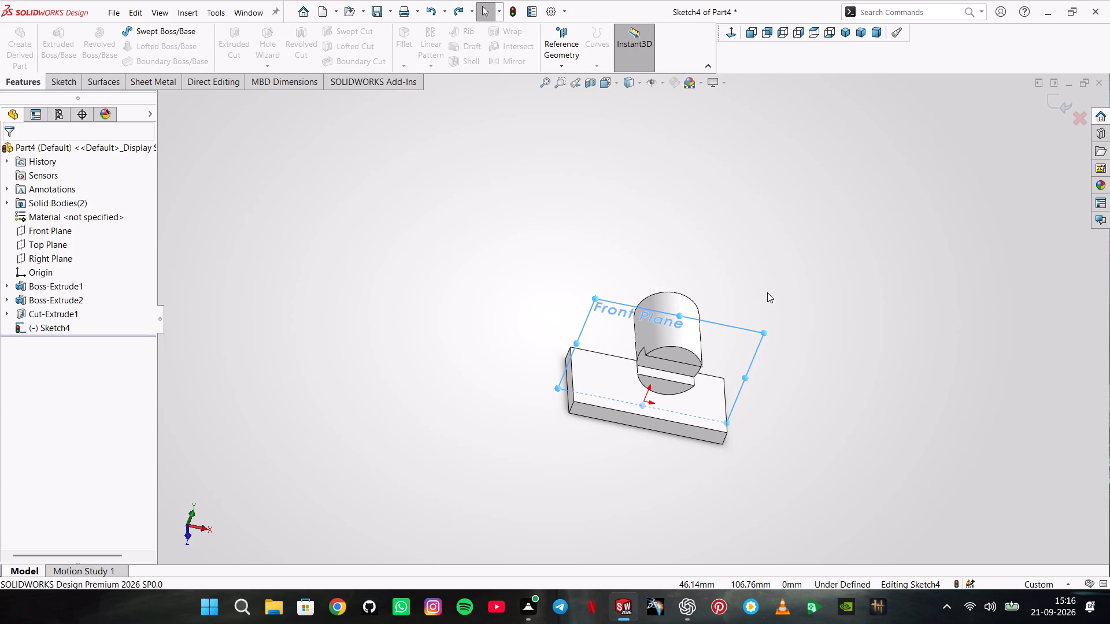
left_click(606, 367)
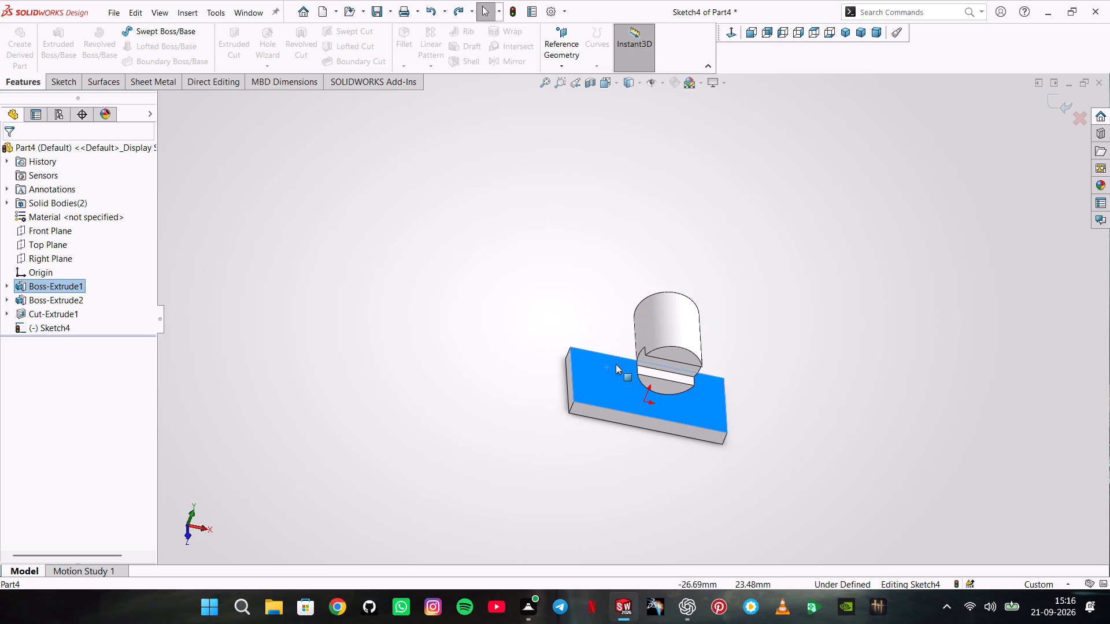
left_click(72, 83)
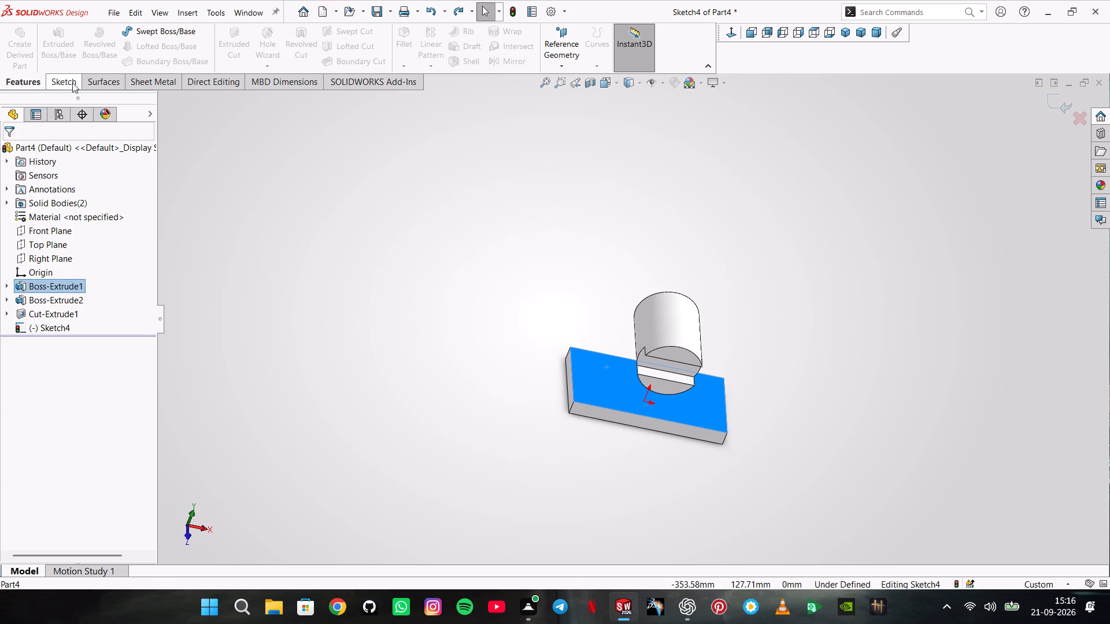
left_click(7, 38)
Sketch a corner rectangle on the base plate's top face, spanning its full 99 mm length and about 19 mm wide.
left_click(608, 367)
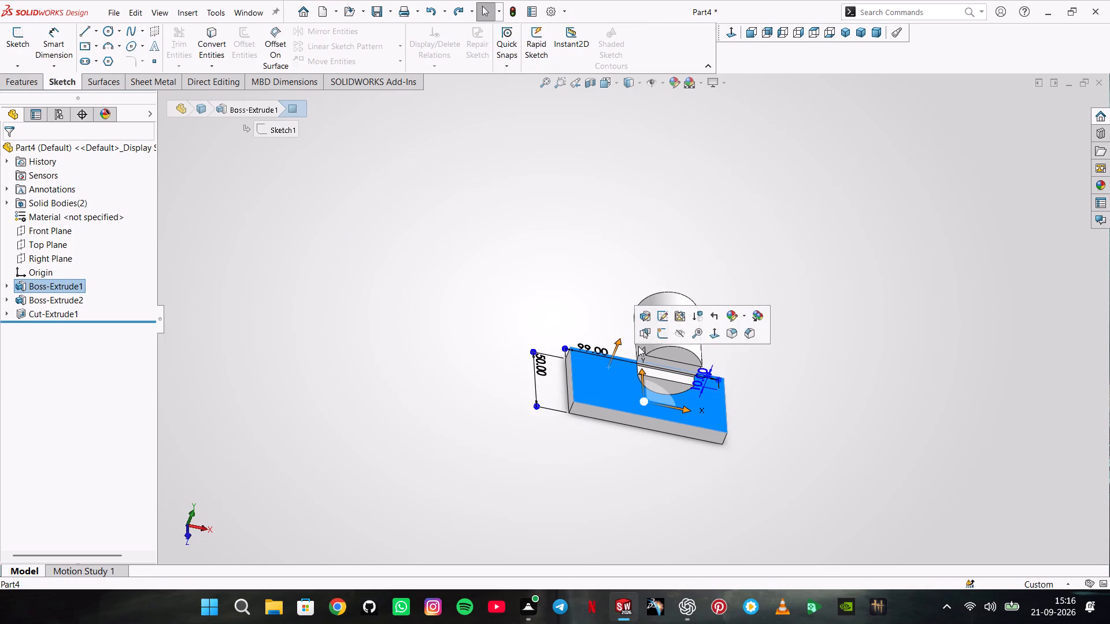
left_click(659, 331)
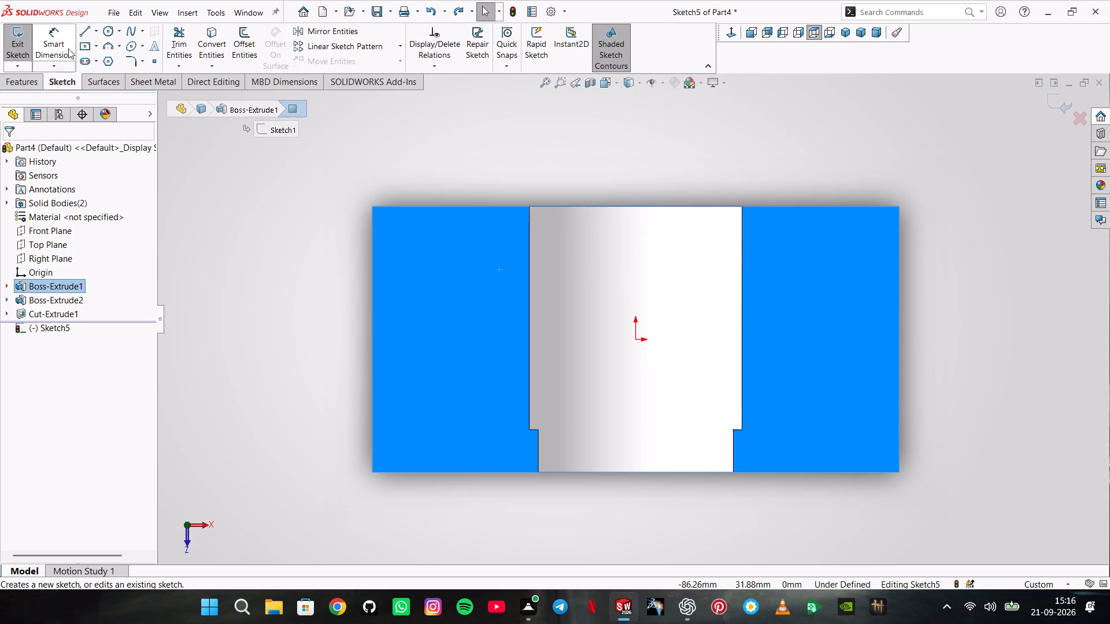
left_click(100, 46)
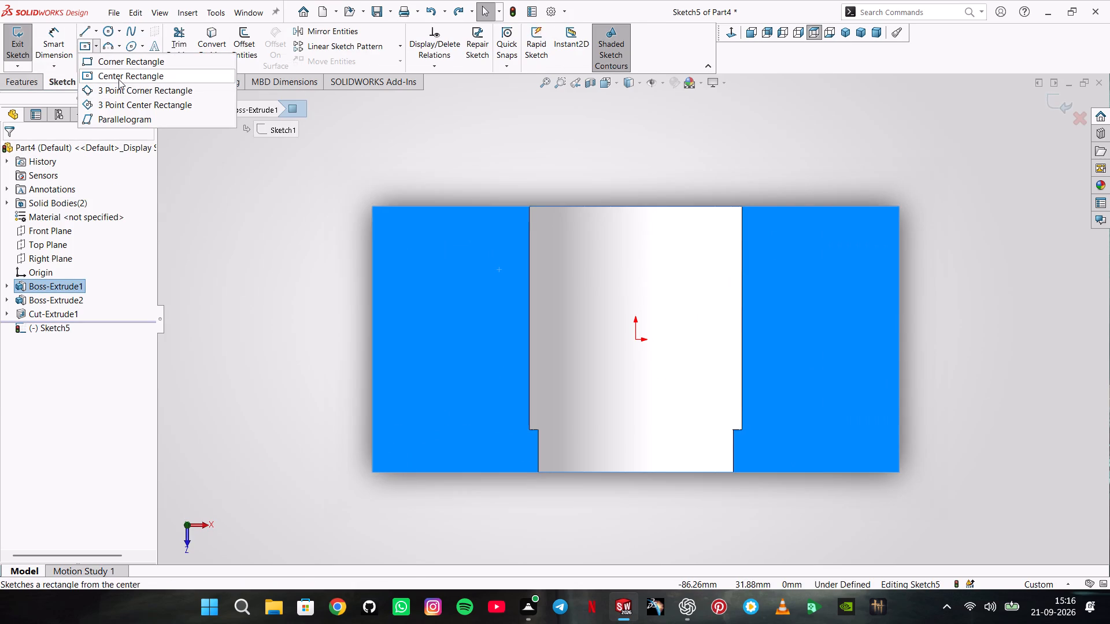
left_click(116, 65)
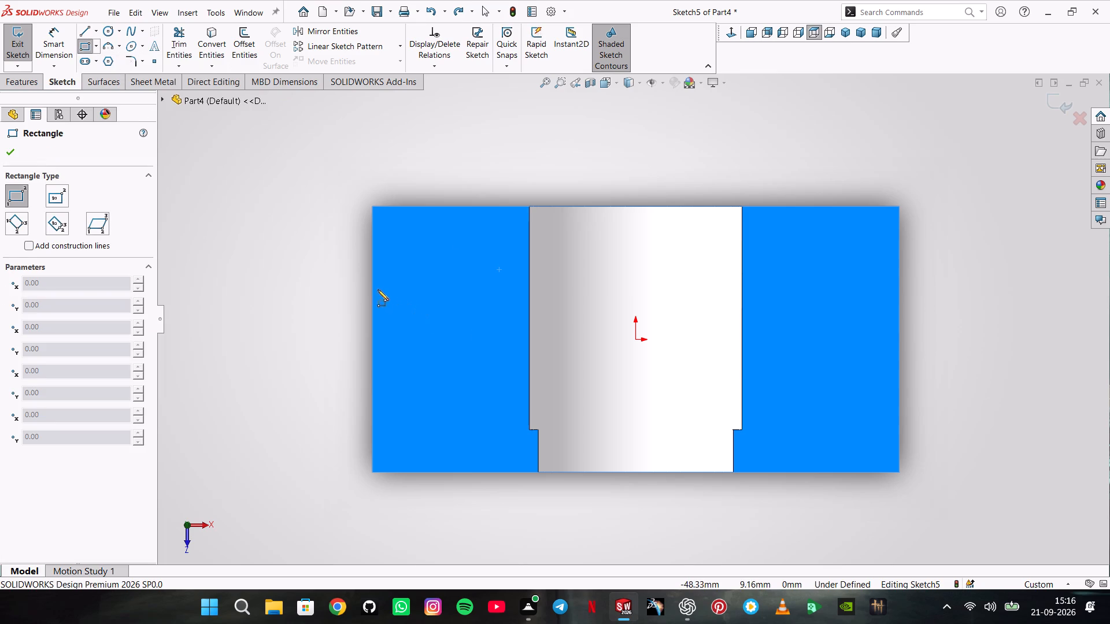
left_click(373, 286)
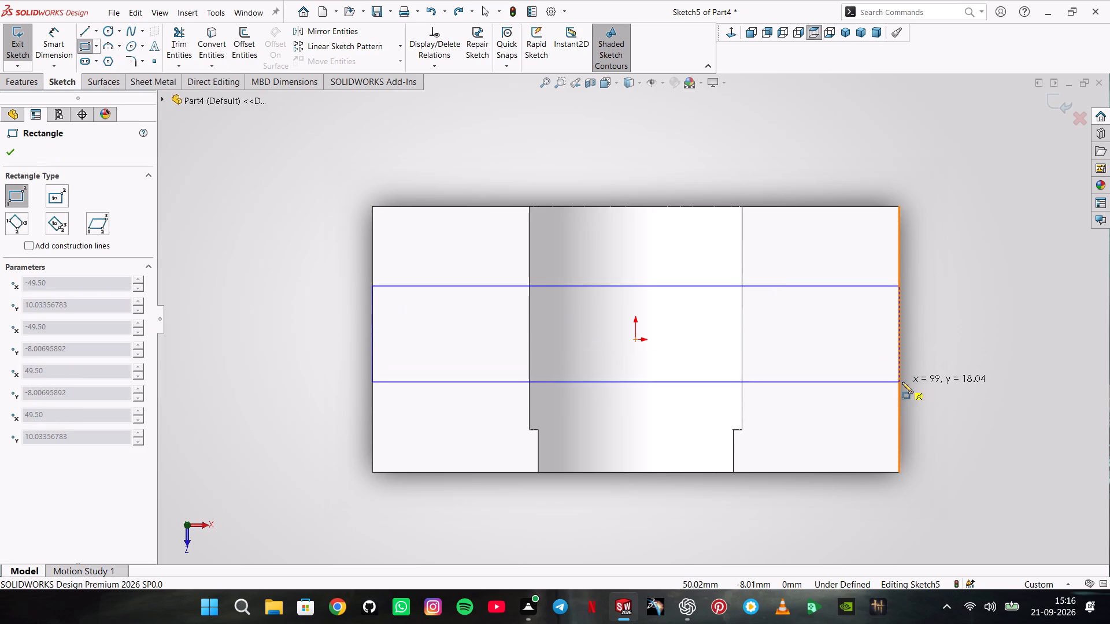
left_click(896, 387)
Dimension the rectangle's short side to 15 mm.
left_click(53, 57)
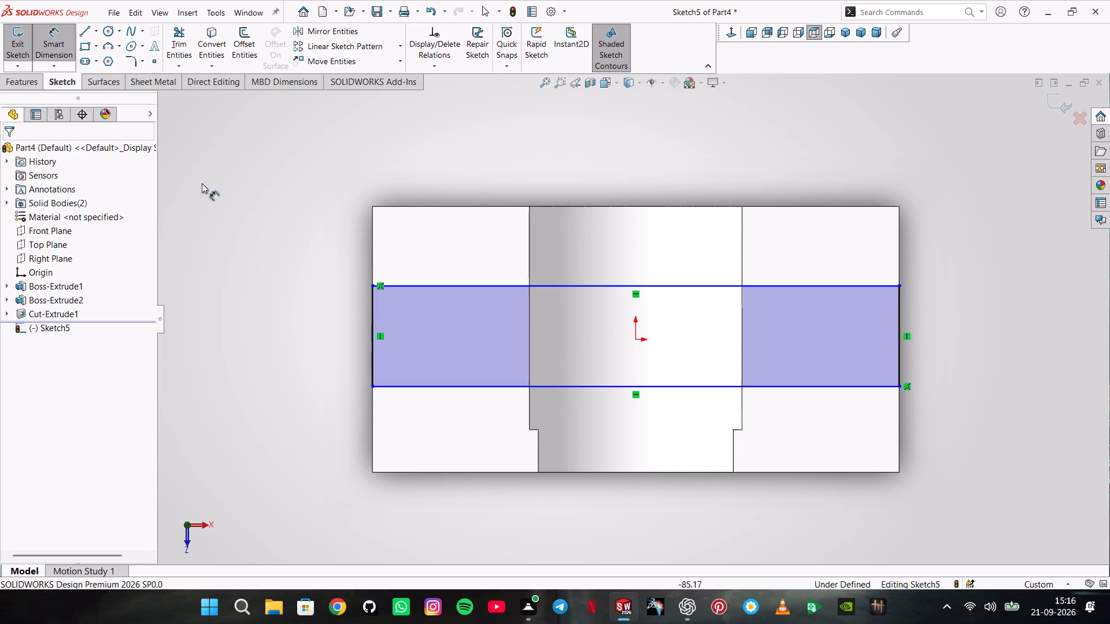
left_click(373, 324)
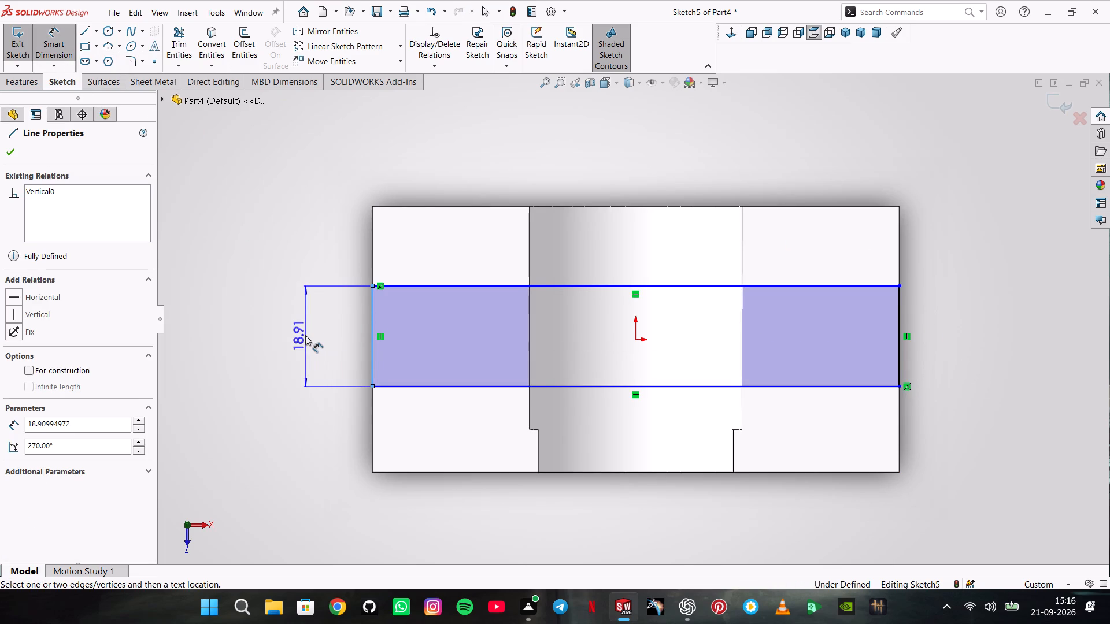
left_click(305, 335)
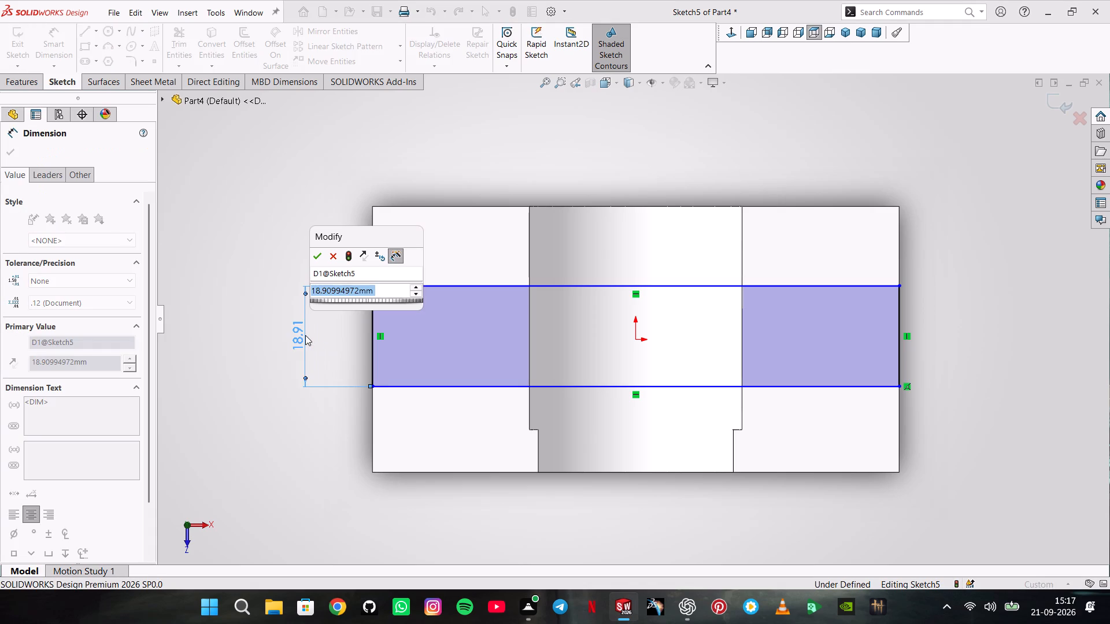
type("15")
key("Return")
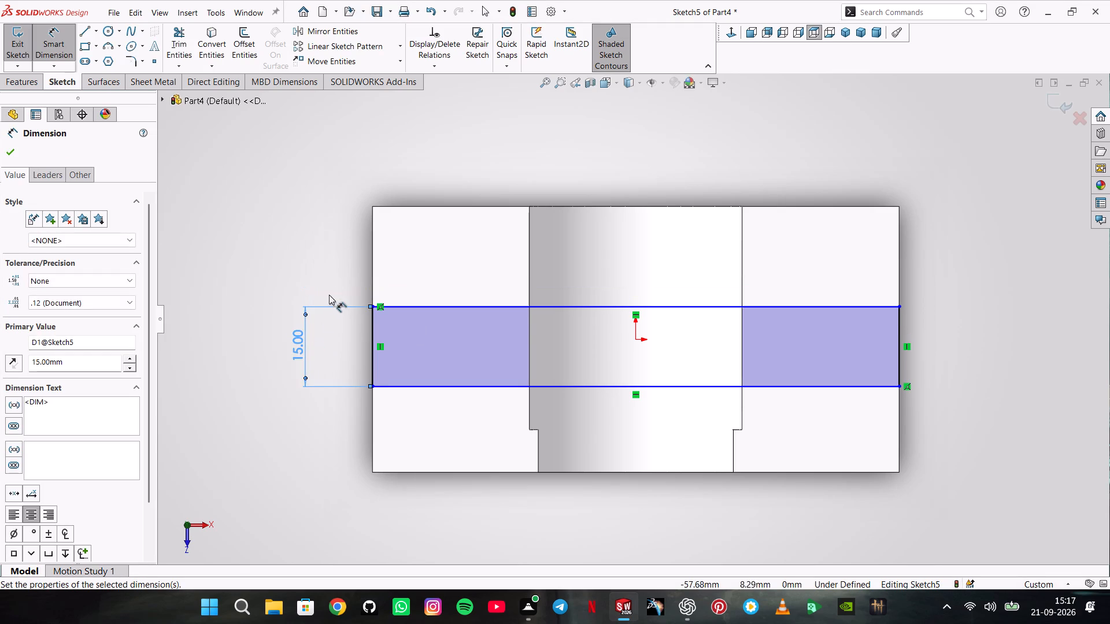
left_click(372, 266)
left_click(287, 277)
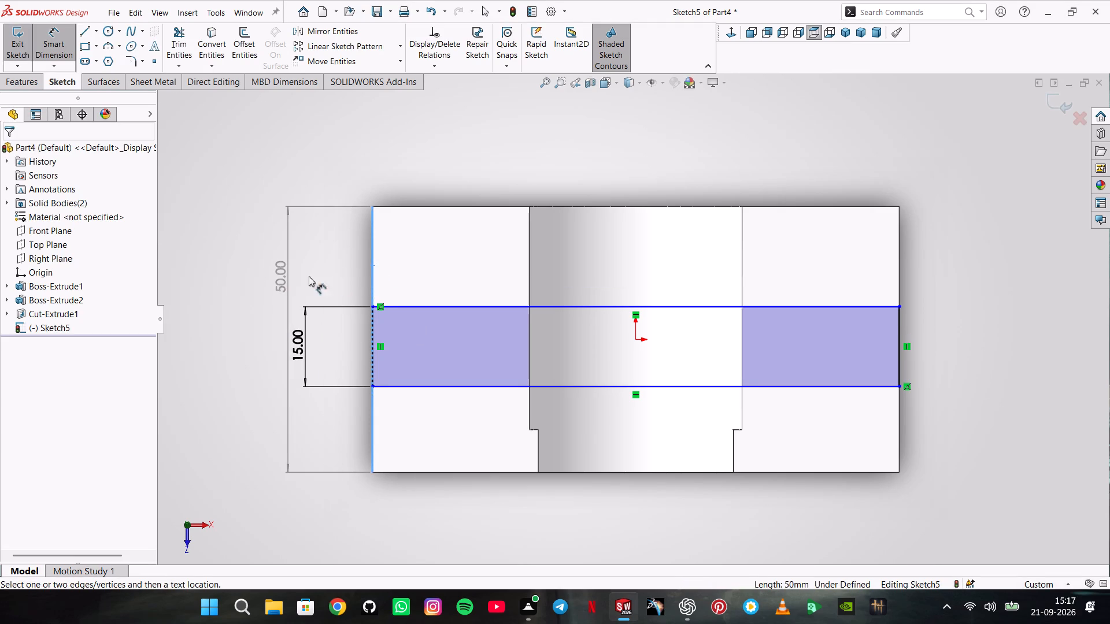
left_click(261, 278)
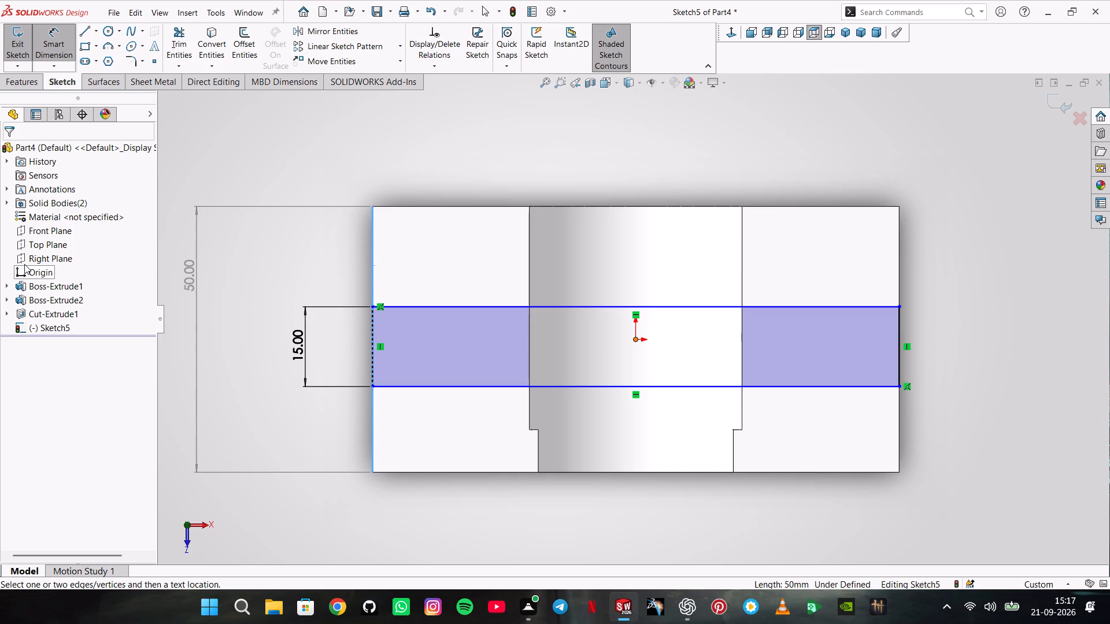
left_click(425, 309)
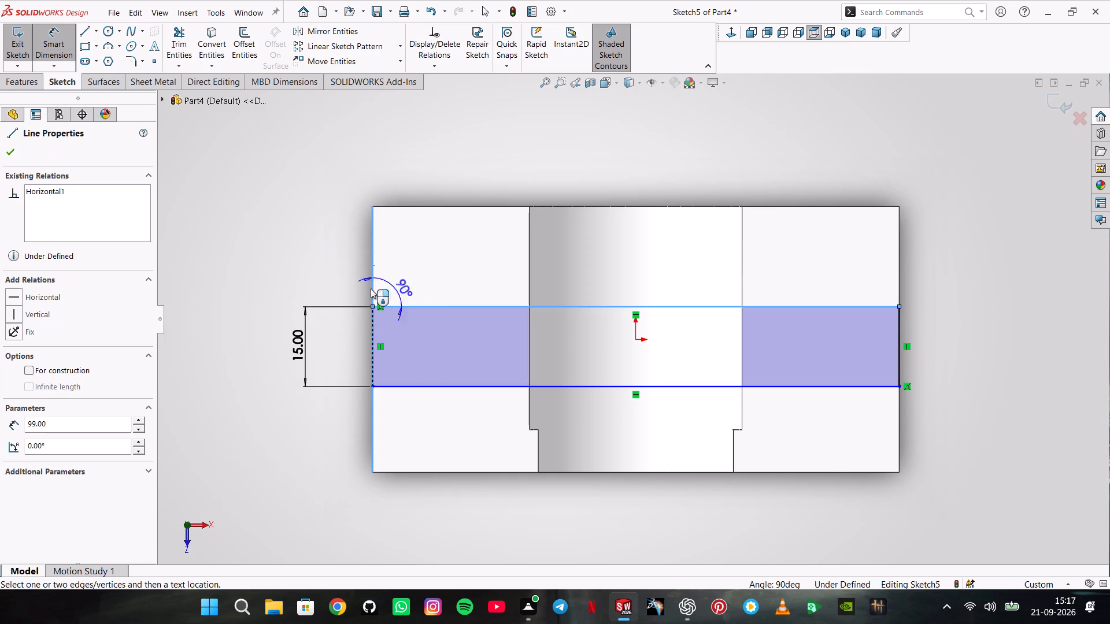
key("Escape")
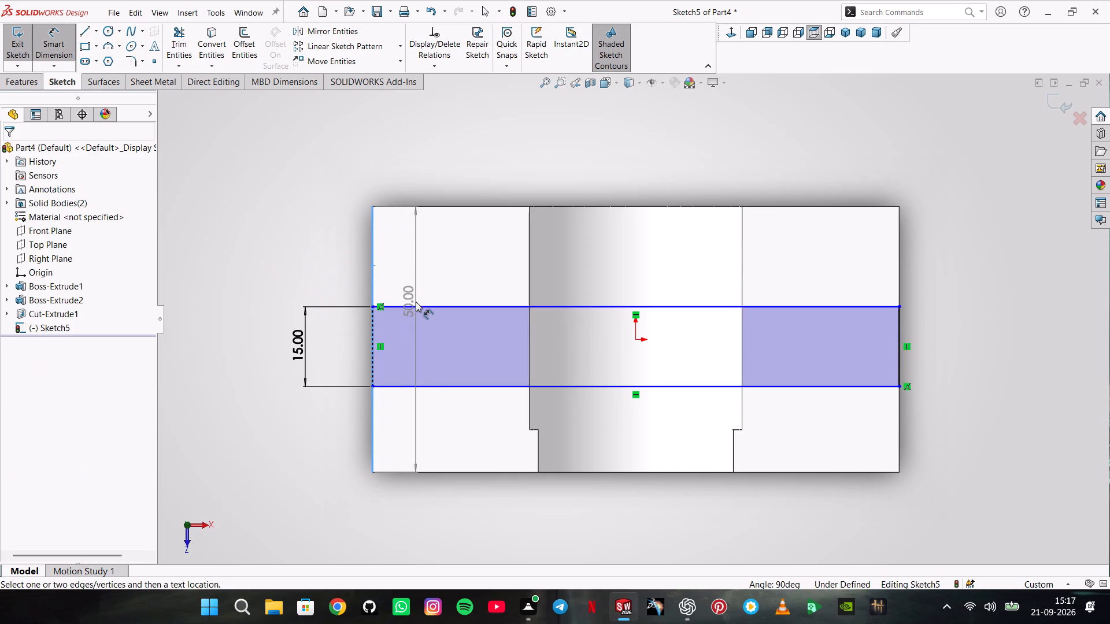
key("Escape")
Dimension the distance between the rectangle's long side and the base plate's rear long edge as 17.25 mm.
left_click(417, 304)
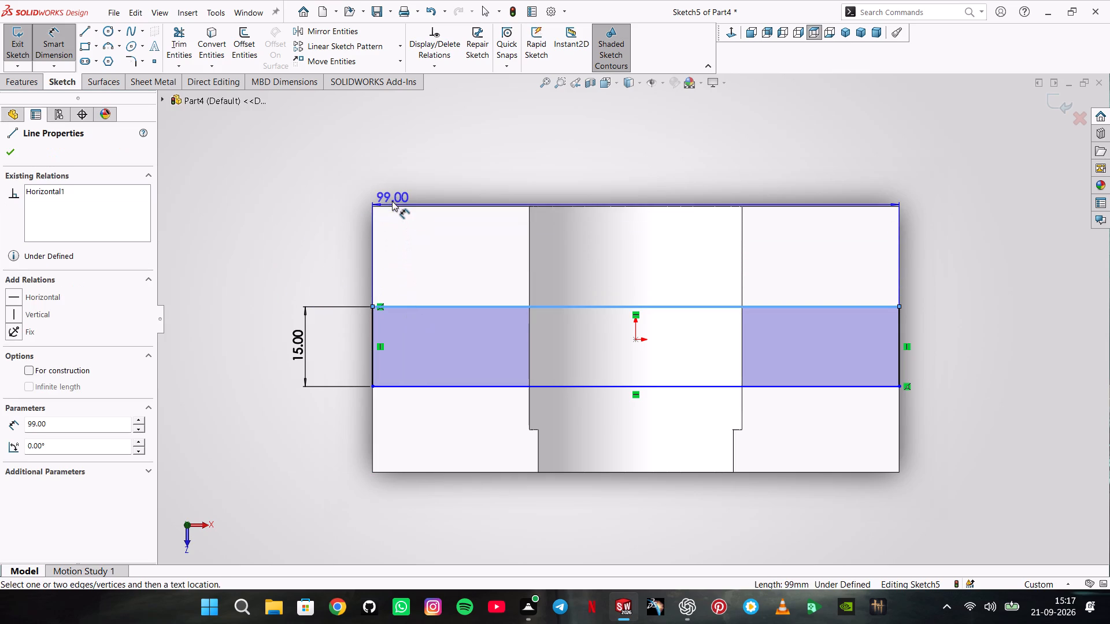
left_click(397, 207)
left_click(222, 250)
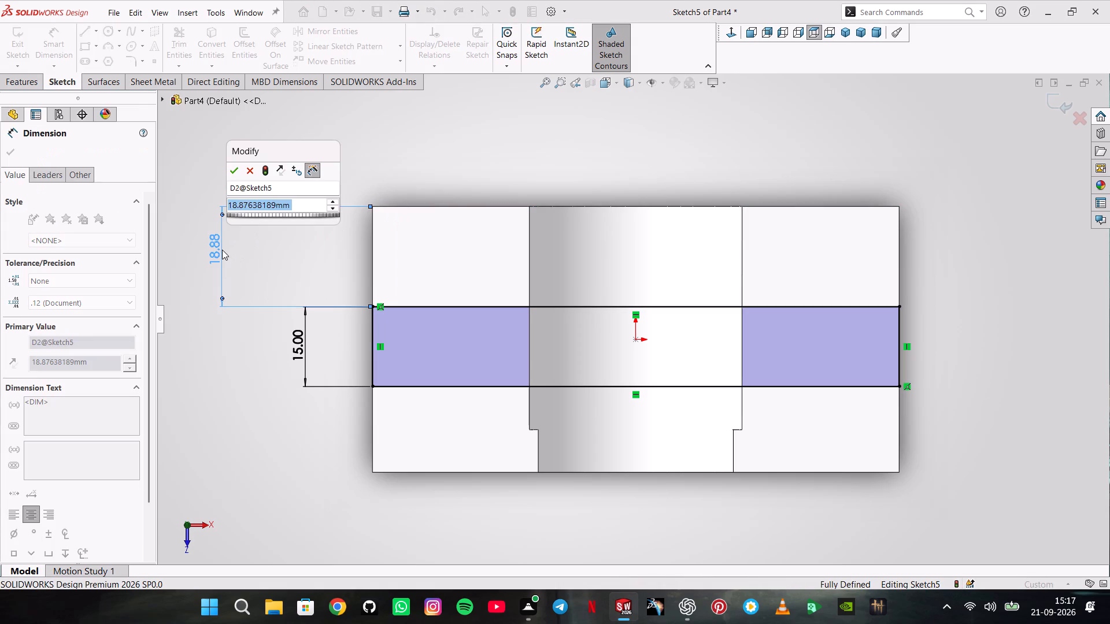
type("17.25")
key("Return")
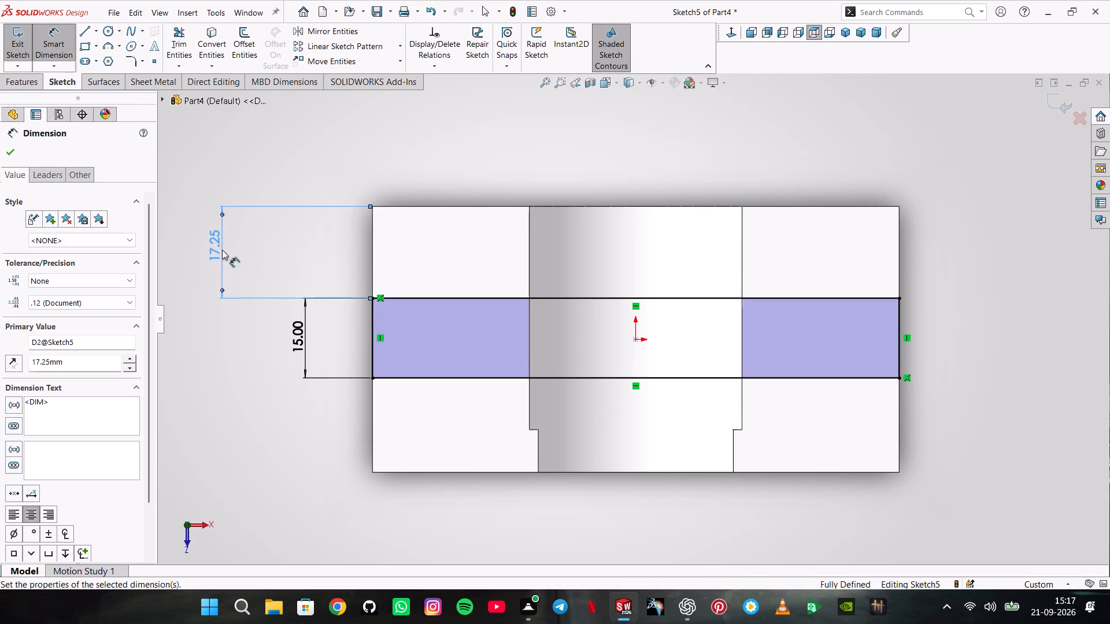
Set the rectangle's offset from the base plate's rear long edge to 17.5 mm.
double_click(212, 250)
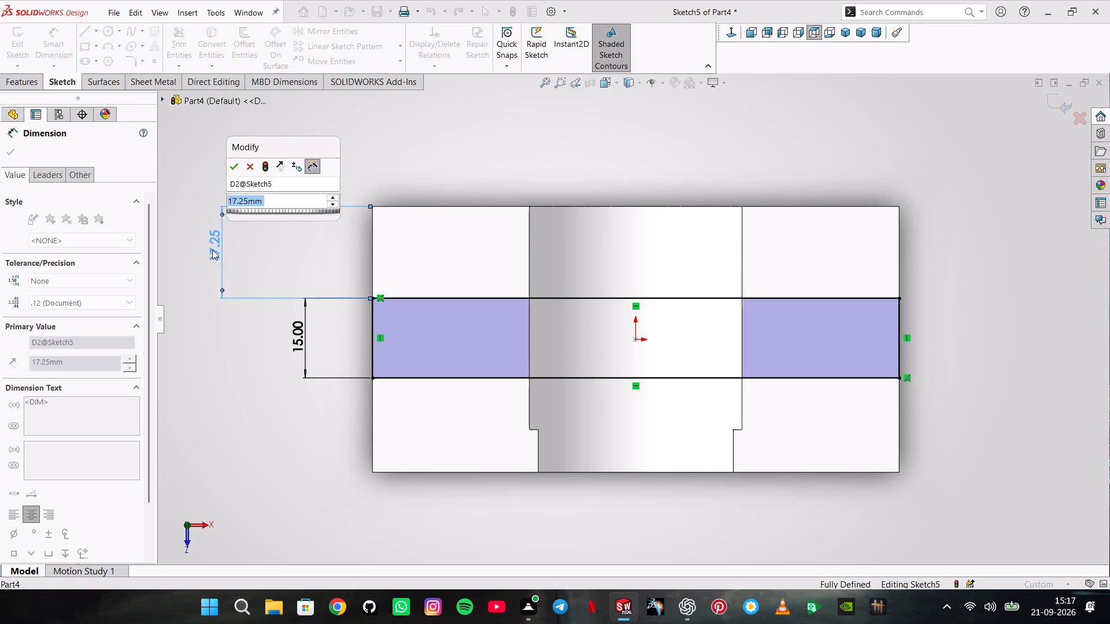
type("17")
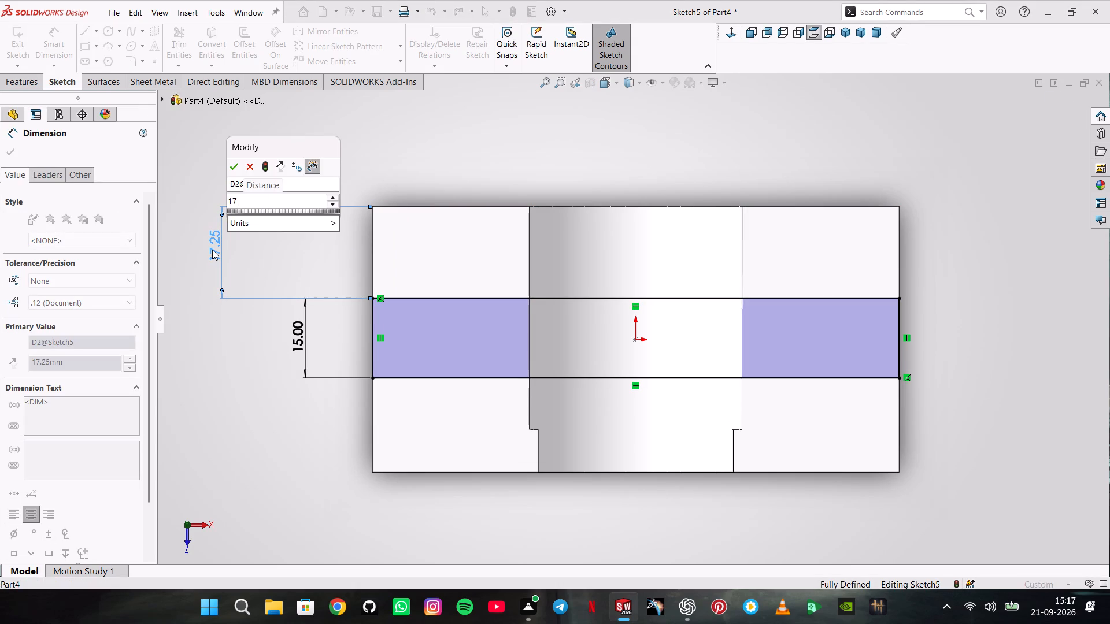
type(".5")
key("Return")
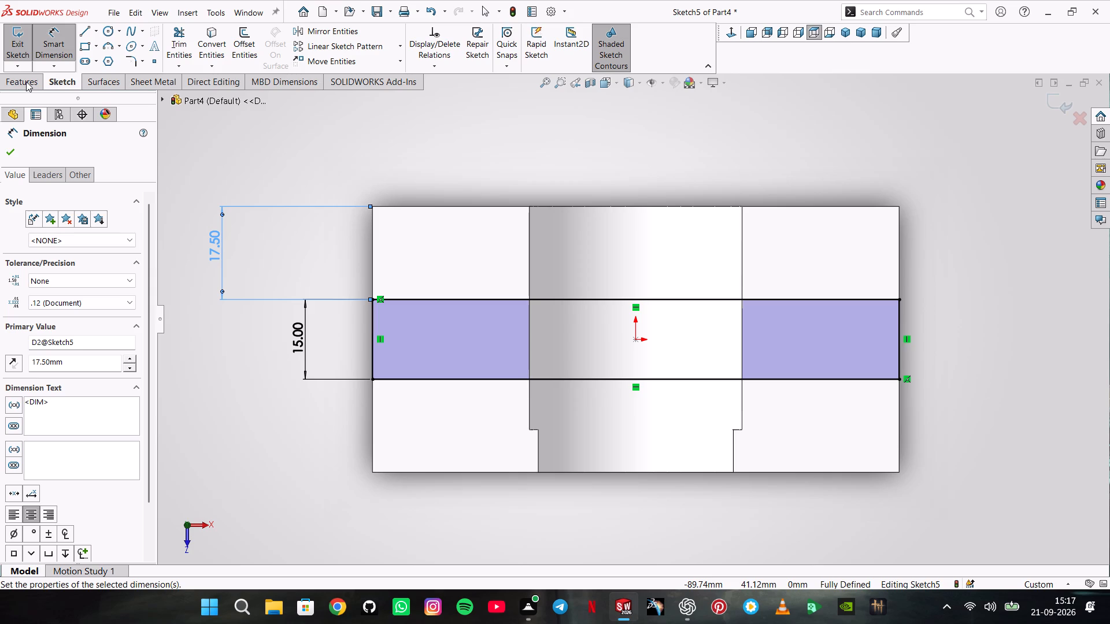
Extrude the 15 mm wide rectangle on the base plate's top face as a Mid Plane boss with a 40 mm depth, merging the result.
scroll(26, 81, "up", 1)
left_click(3, 150)
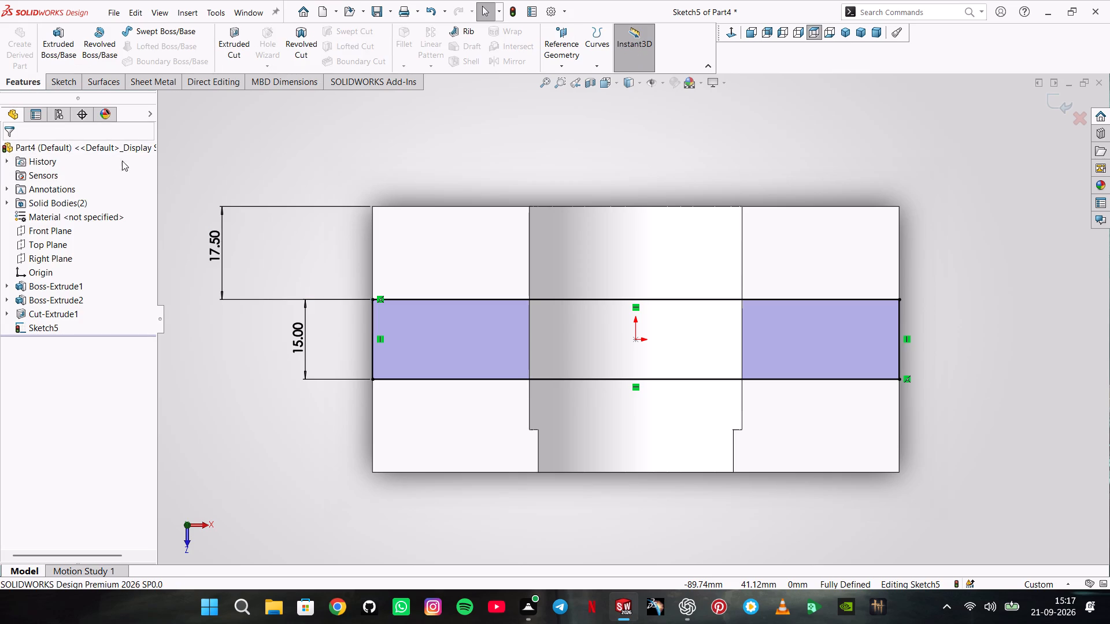
left_click(9, 315)
left_click(37, 332)
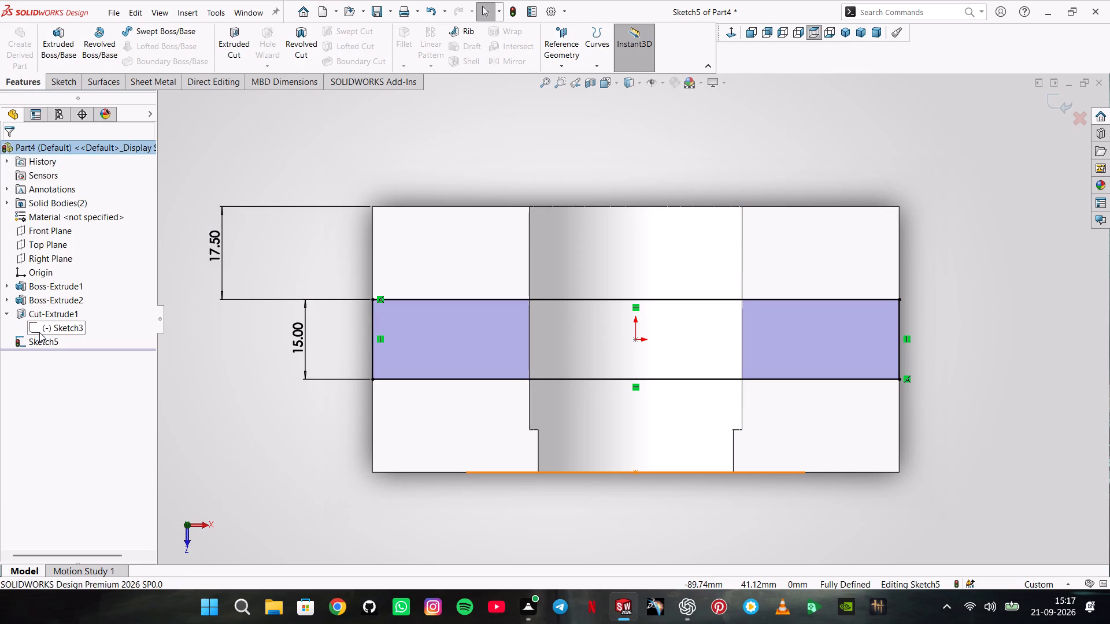
left_click(61, 45)
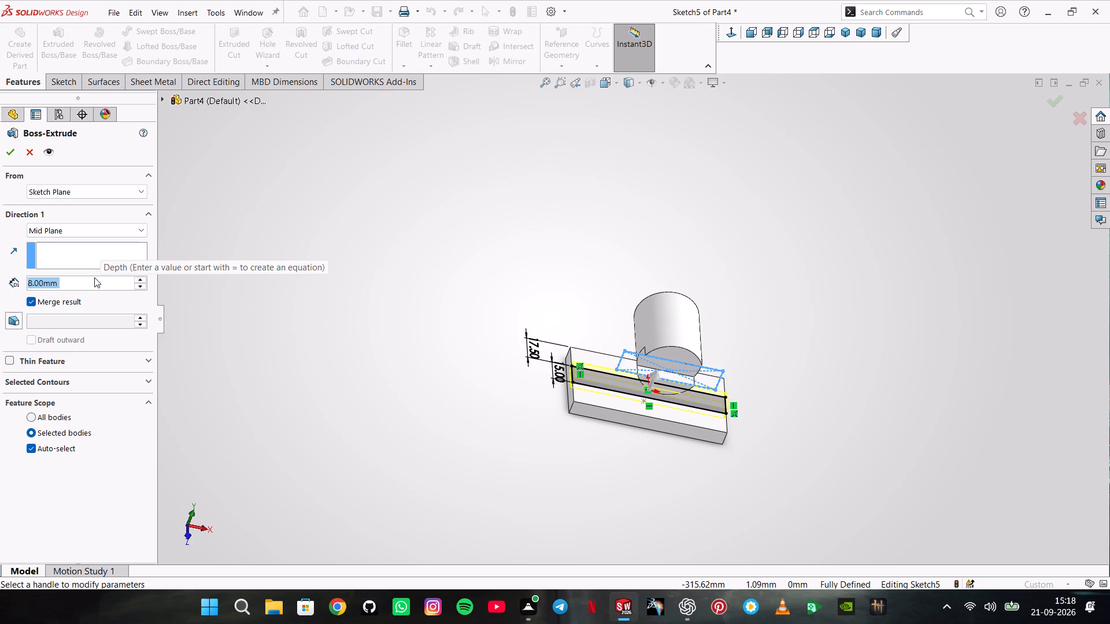
type("40")
key("Return")
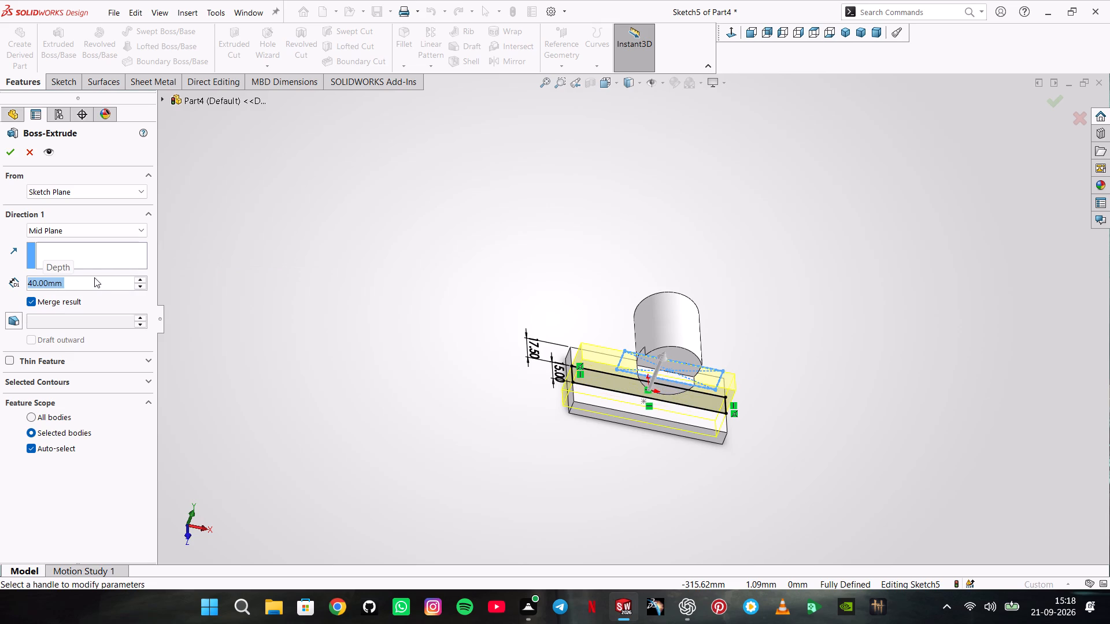
left_click(277, 227)
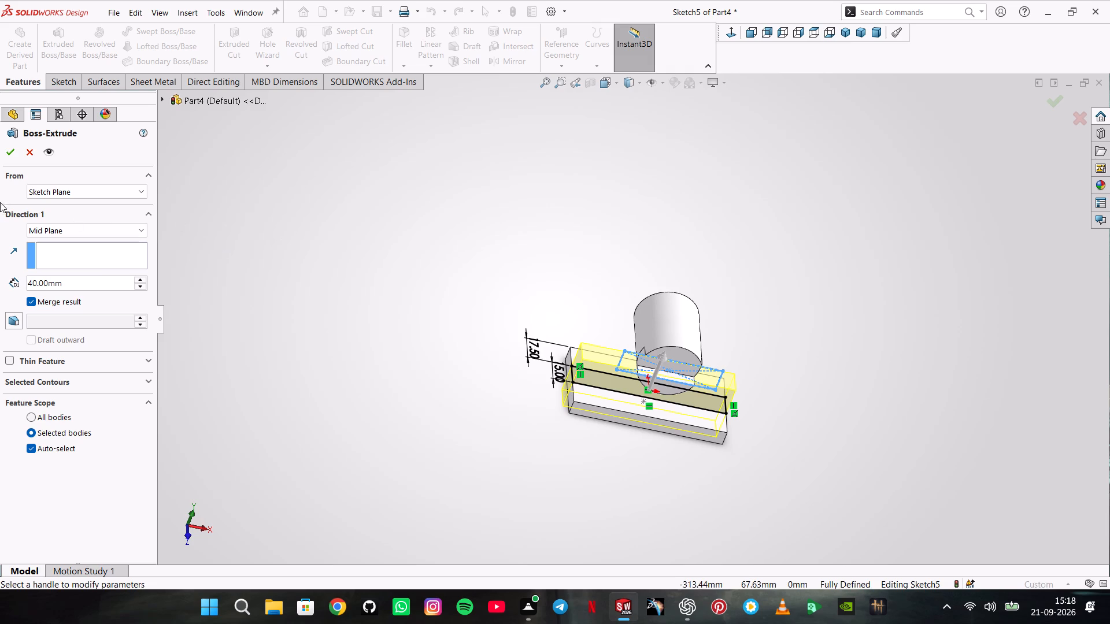
left_click(14, 152)
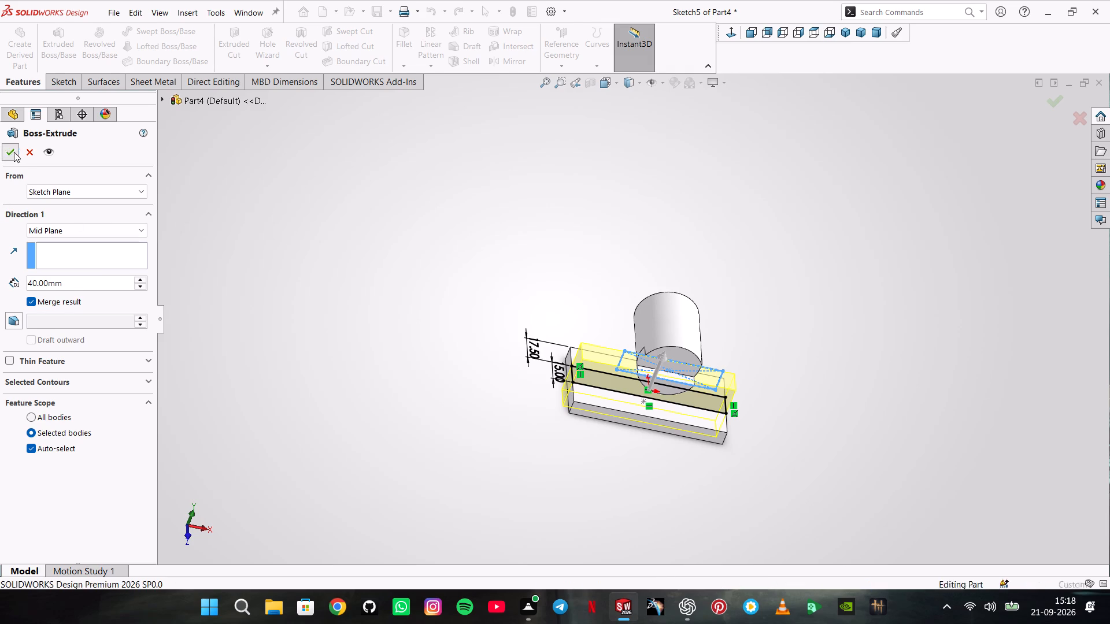
Edit the cylinder's circle sketch and set the height of its centre above the base plate's bottom edge to 40 mm.
scroll(552, 278, "up", 1)
middle_click_drag(553, 278, 541, 227)
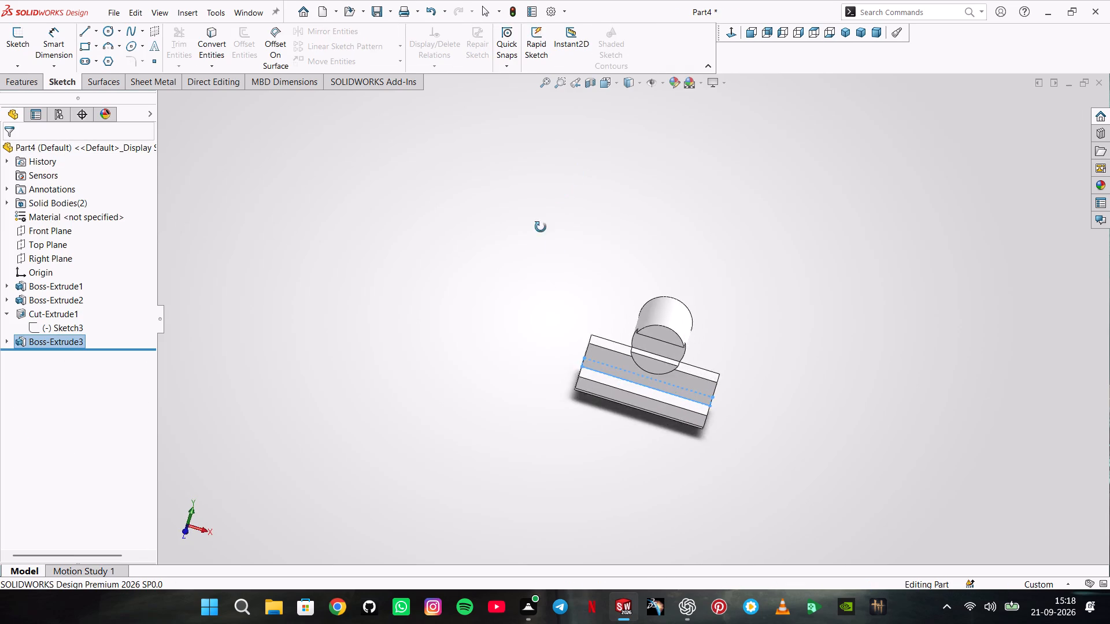
middle_click_drag(541, 227, 520, 217)
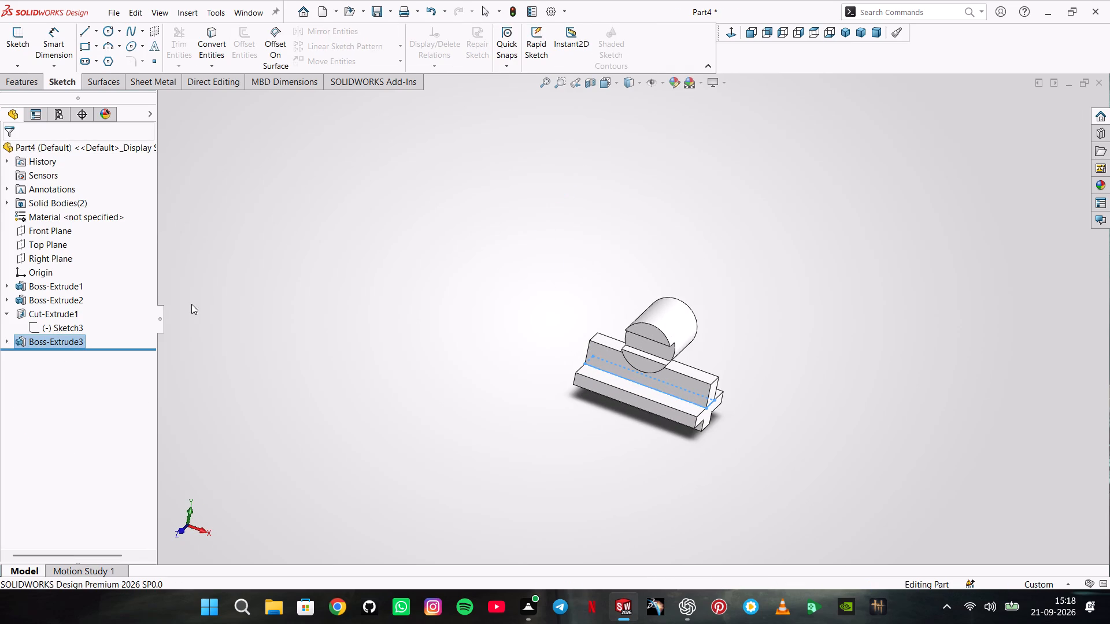
left_click(27, 295)
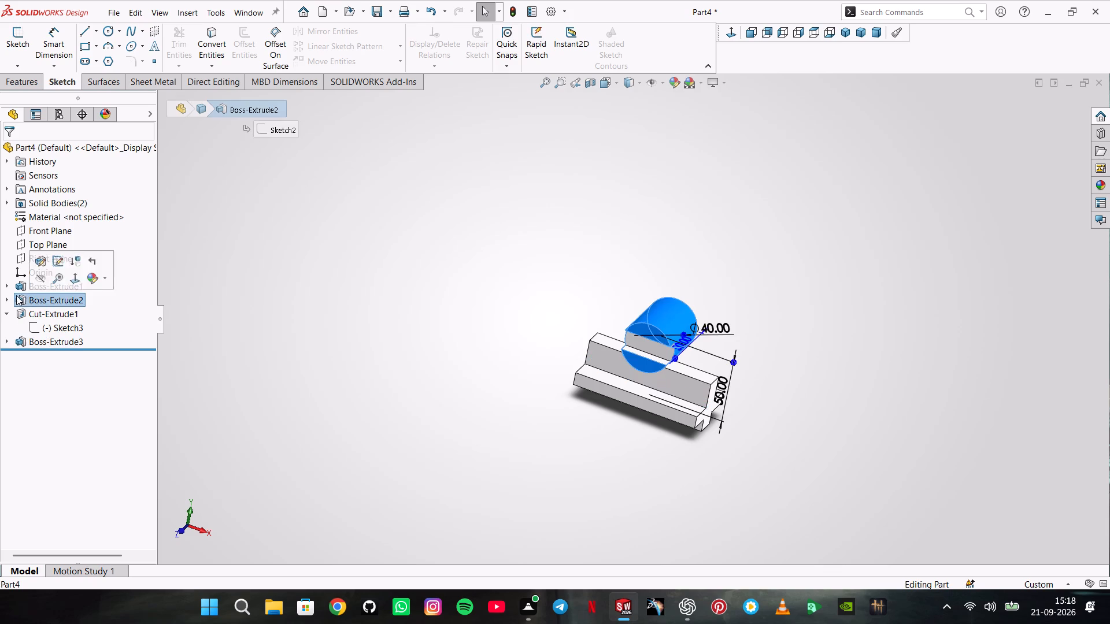
left_click(8, 297)
left_click(46, 307)
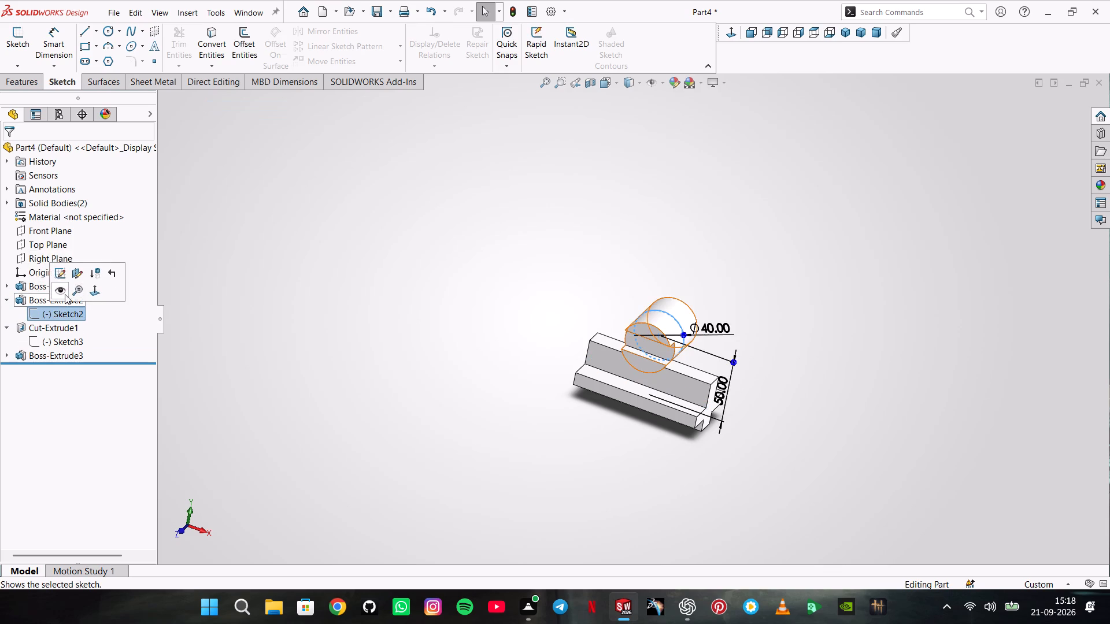
left_click(58, 275)
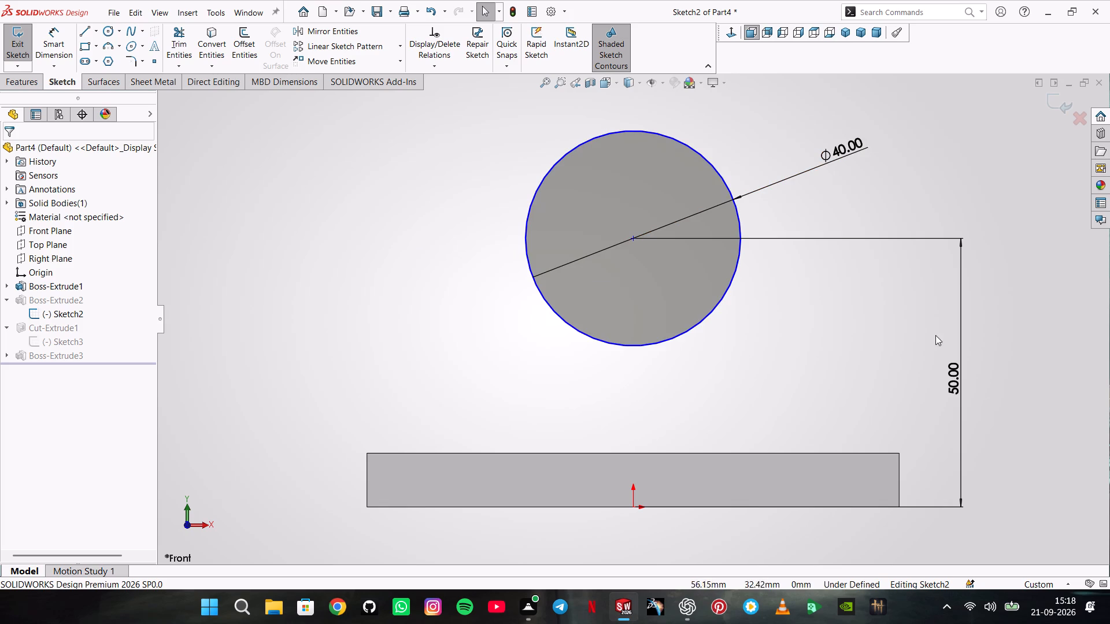
double_click(956, 386)
type("40")
key("Return")
left_click(0, 147)
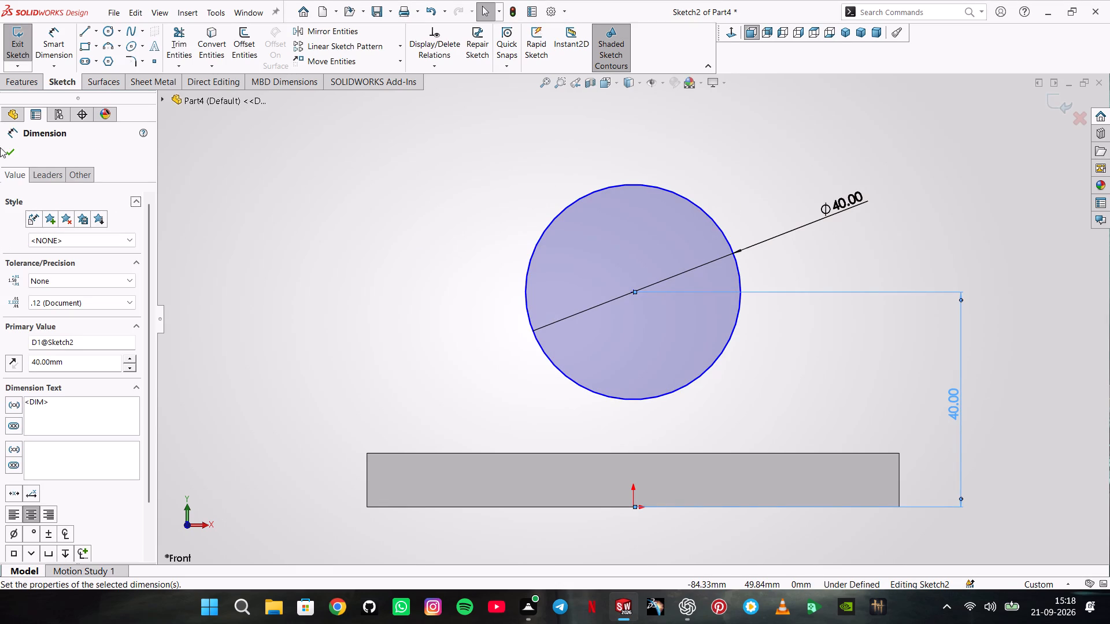
left_click(8, 148)
left_click(24, 36)
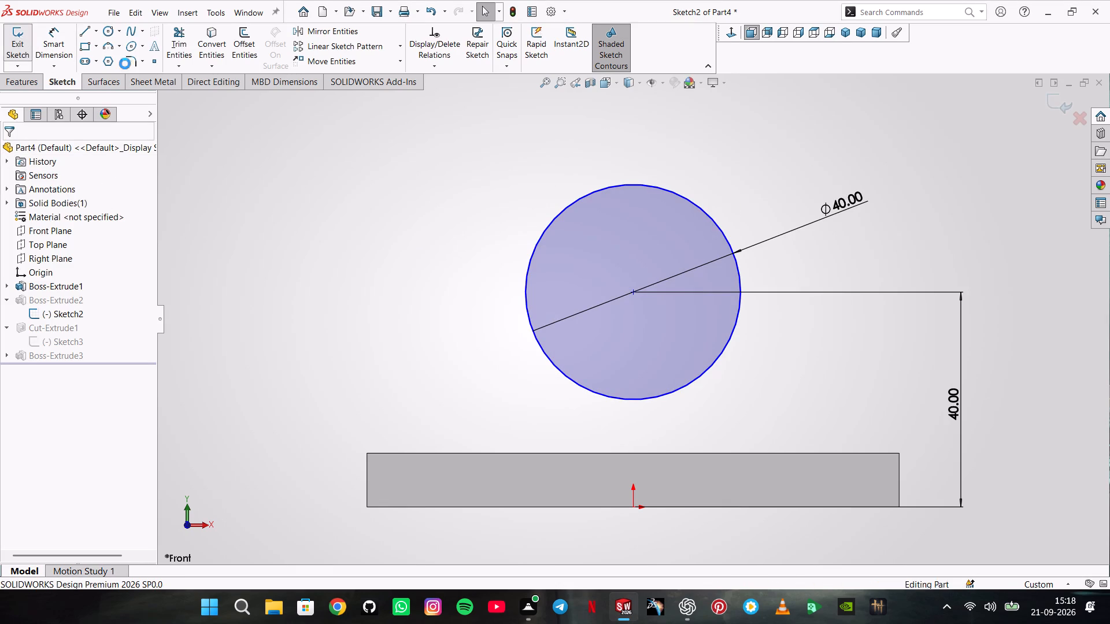
Examine the rib and cylinder from several sides and check the rib's rectangle sketch on the base plate.
scroll(401, 166, "up", 1)
middle_click_drag(401, 166, 460, 275)
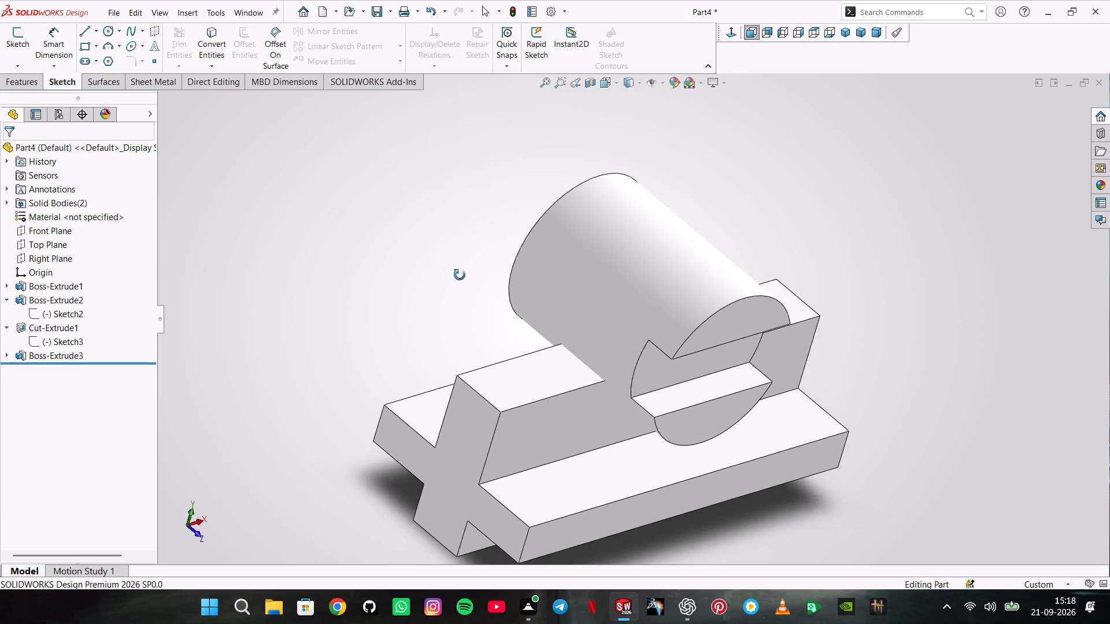
middle_click_drag(460, 275, 420, 244)
scroll(460, 275, "up", 1)
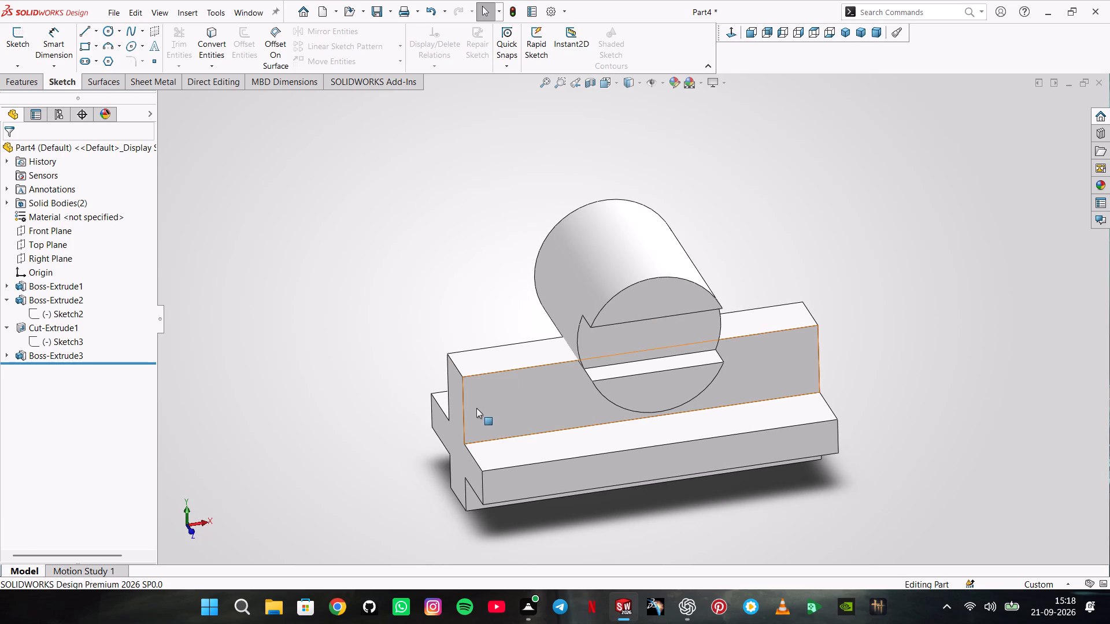
middle_click_drag(376, 432, 419, 384)
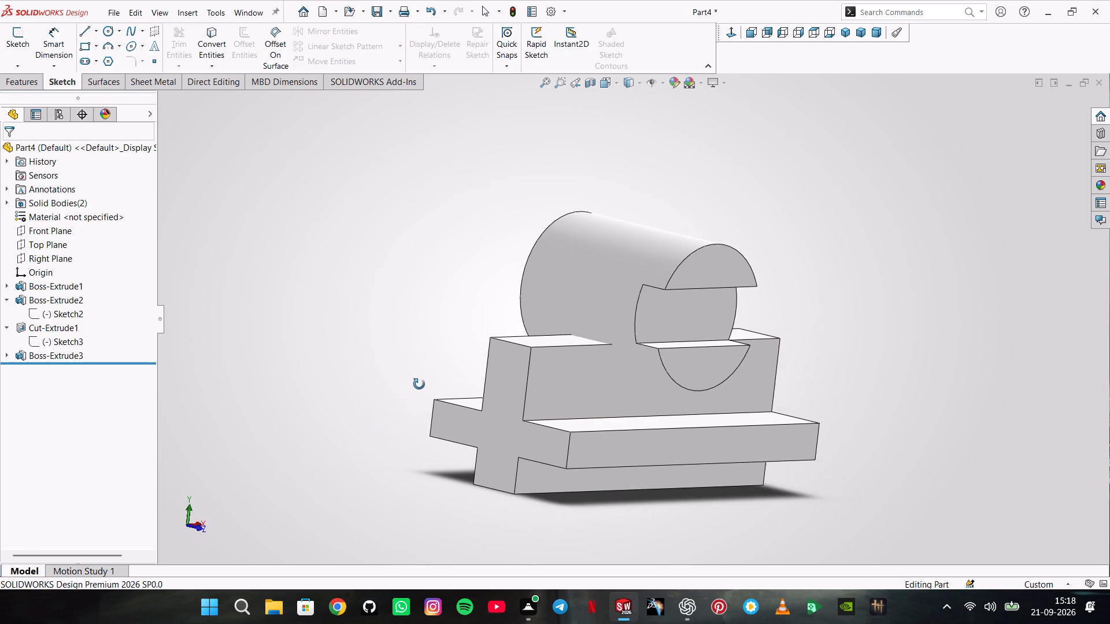
middle_click_drag(419, 384, 399, 399)
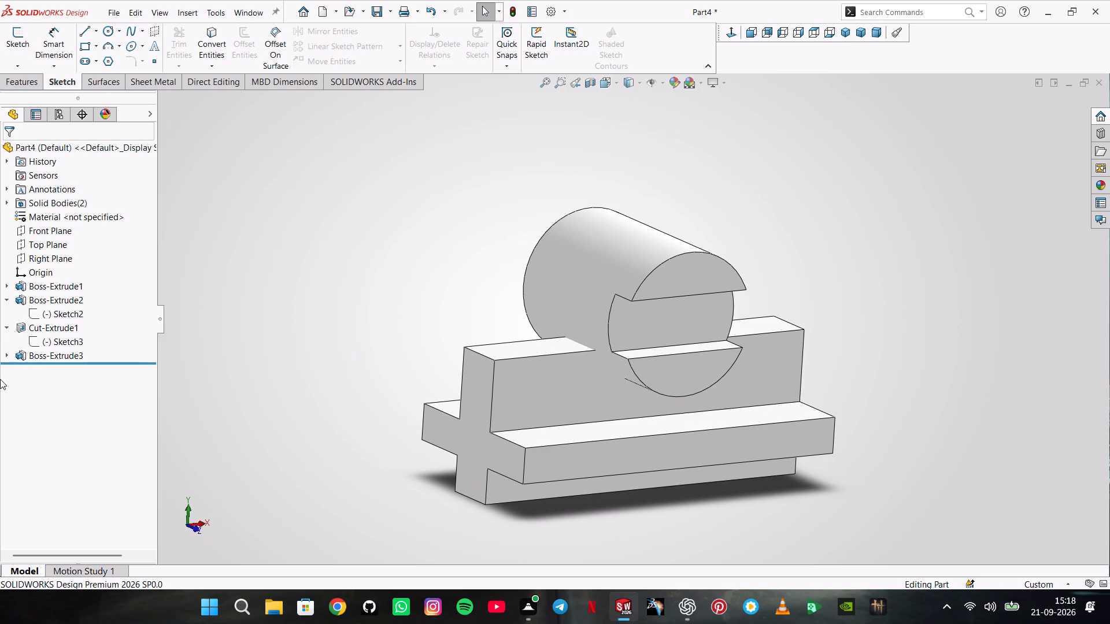
left_click(1, 352)
left_click(5, 355)
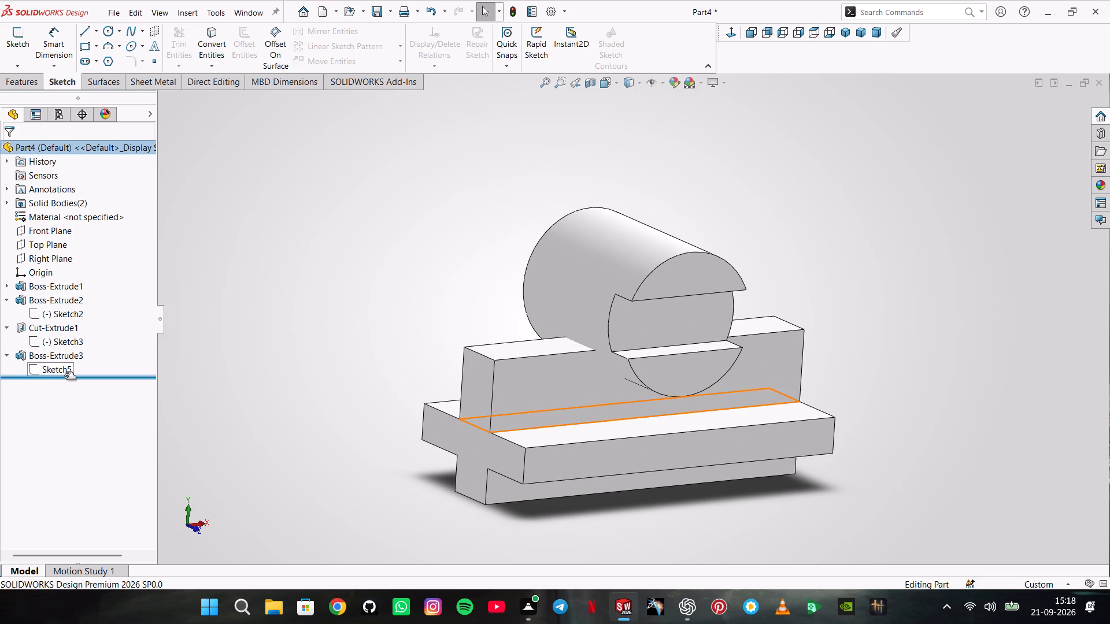
left_click(65, 376)
double_click(62, 373)
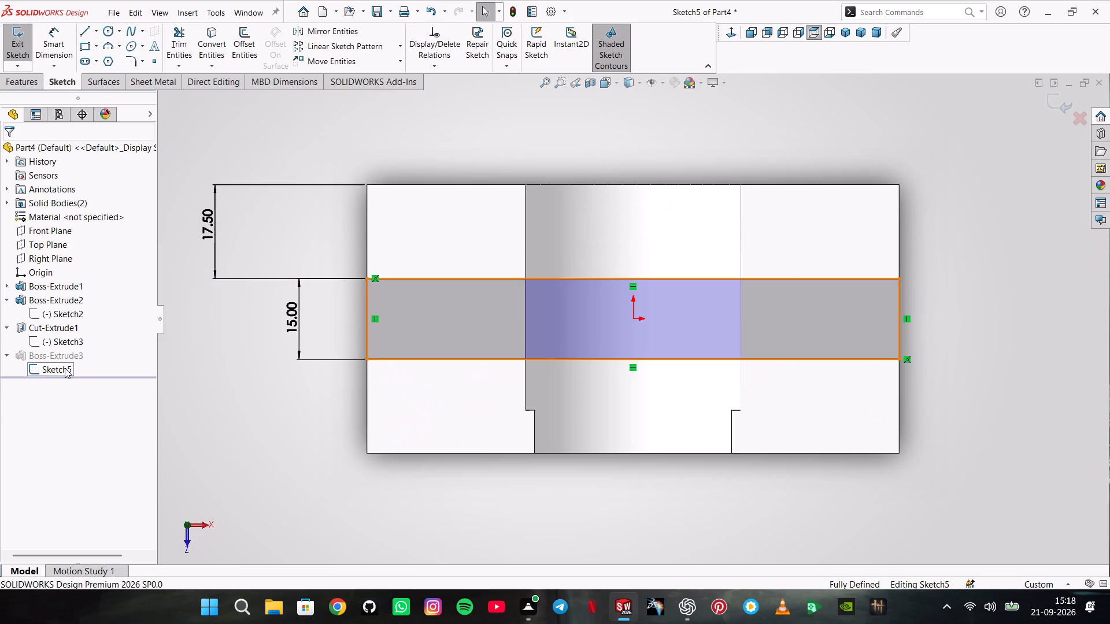
left_click(65, 368)
left_click(13, 47)
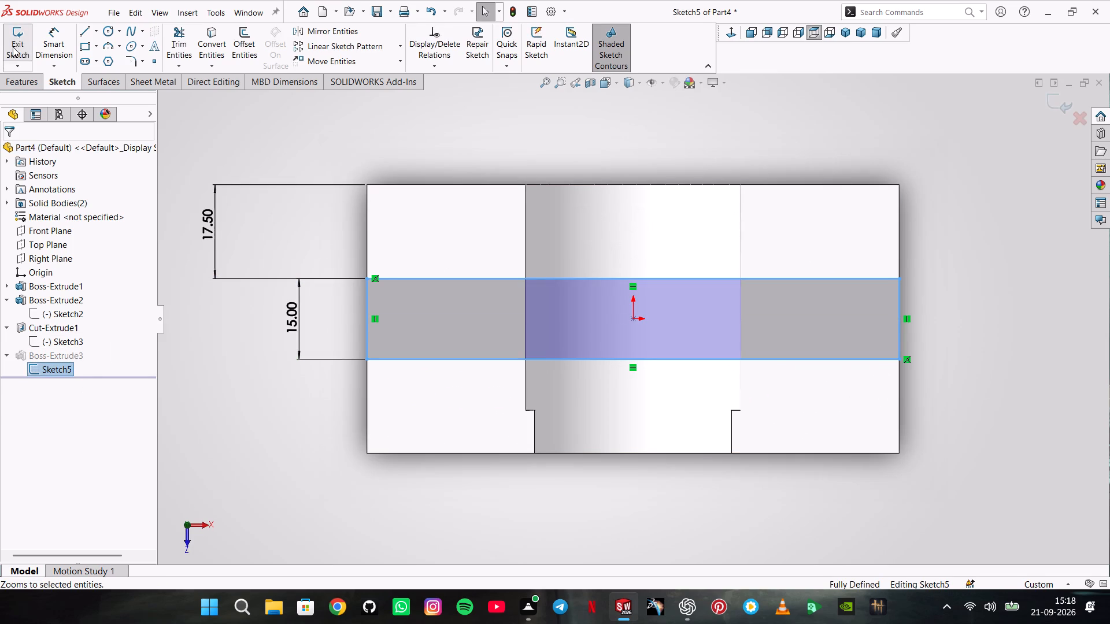
Edit the rib extrusion and set its end condition to Blind from the base plate's top face.
left_click(58, 370)
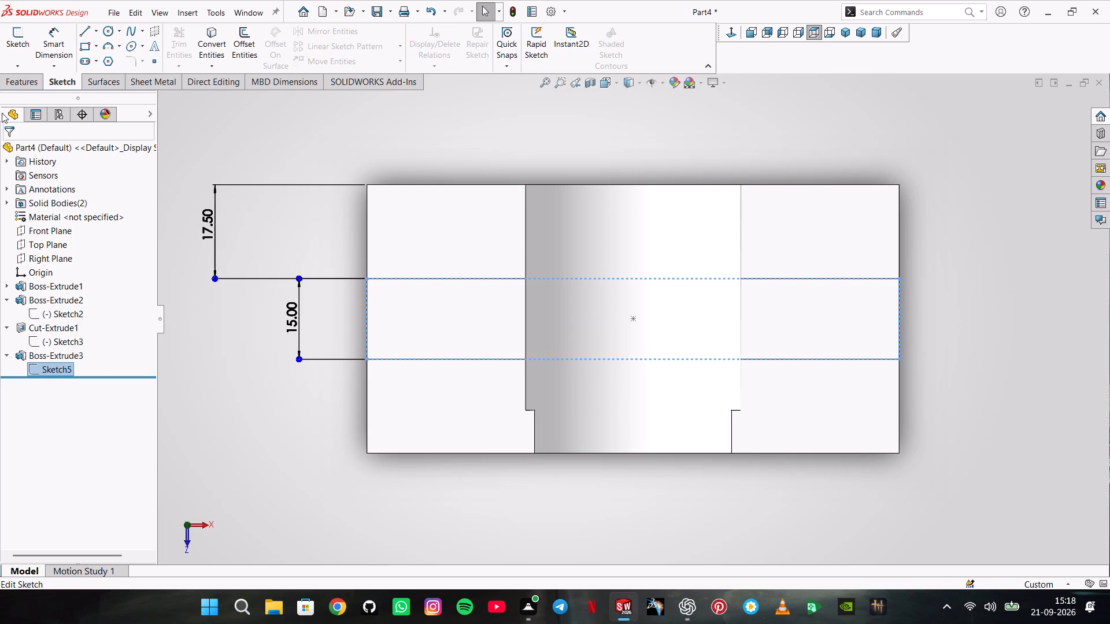
left_click(19, 79)
scroll(250, 390, "up", 1)
middle_click_drag(250, 390, 271, 261)
scroll(271, 261, "up", 1)
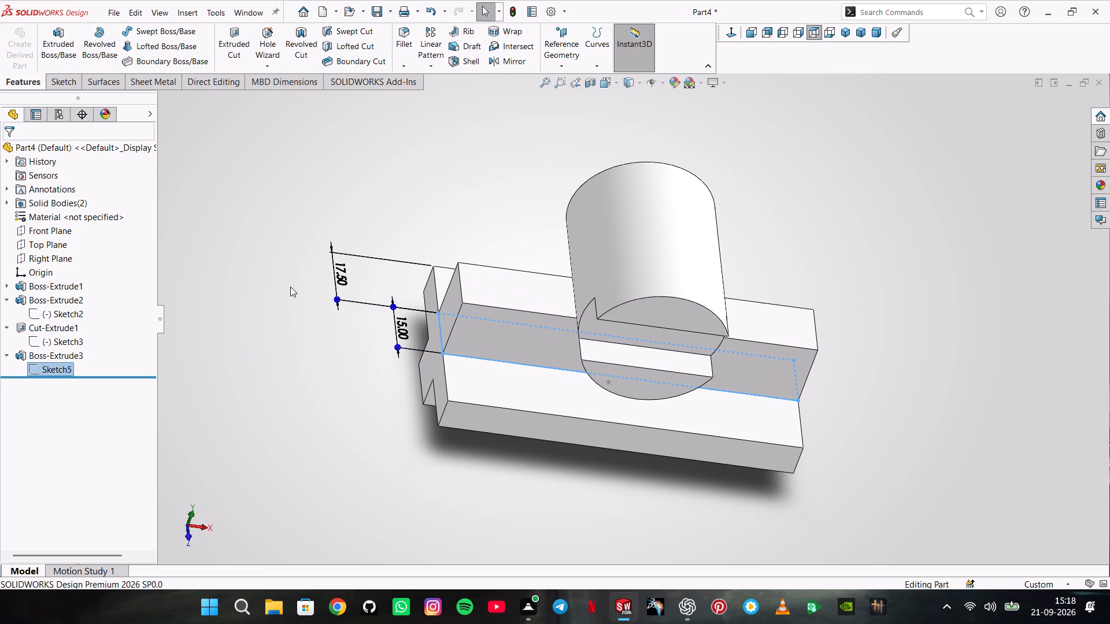
left_click(280, 287)
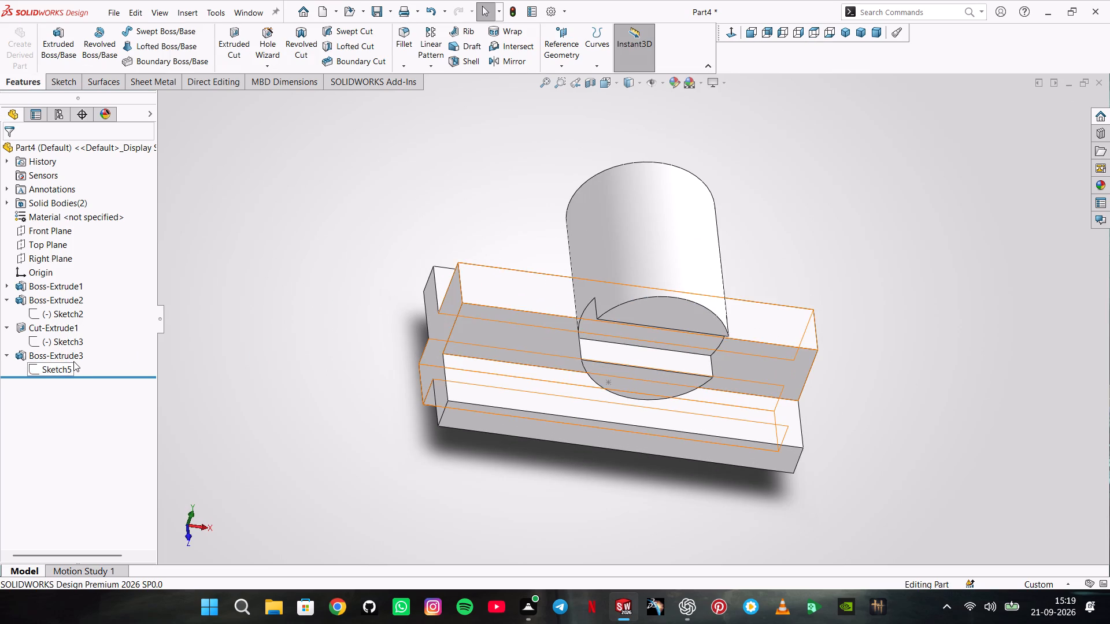
left_click(73, 361)
left_click(84, 332)
left_click(58, 225)
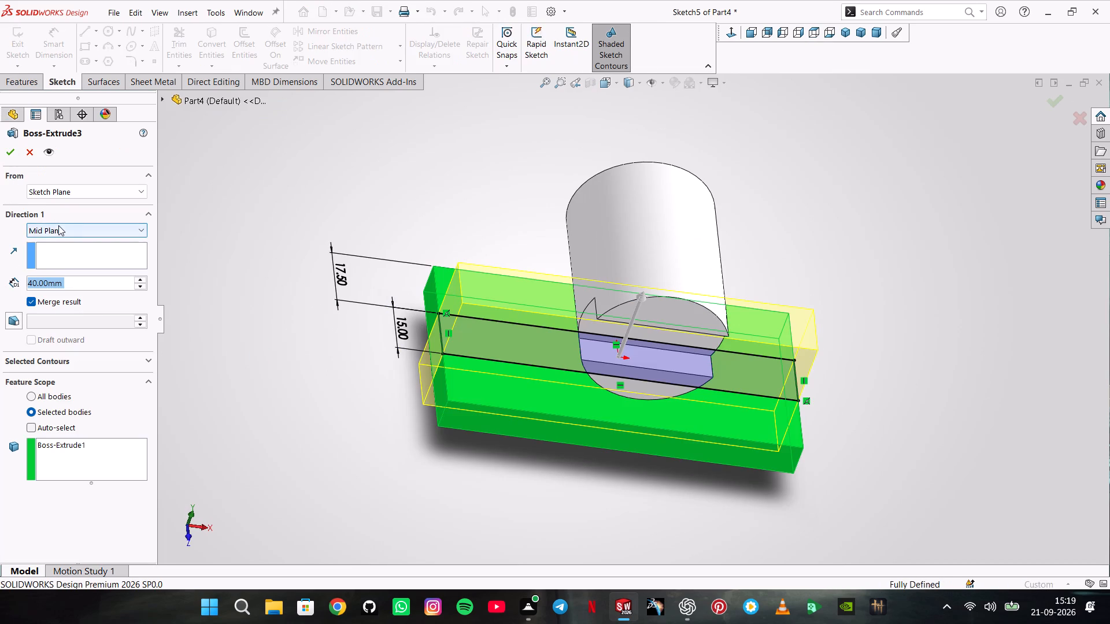
left_click(62, 239)
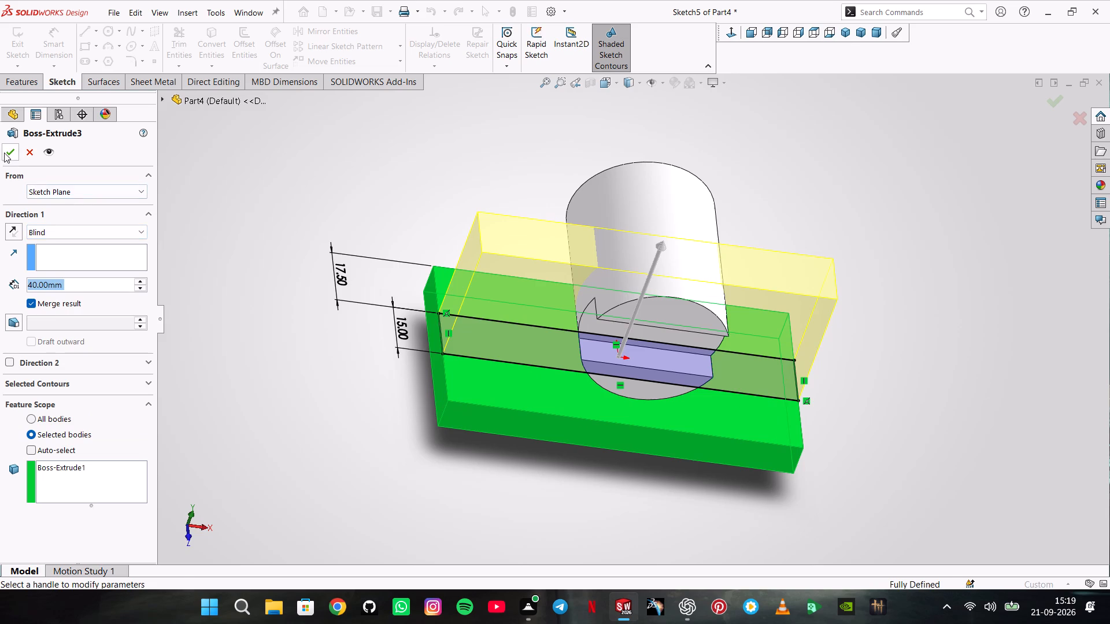
left_click(4, 153)
left_click(247, 263)
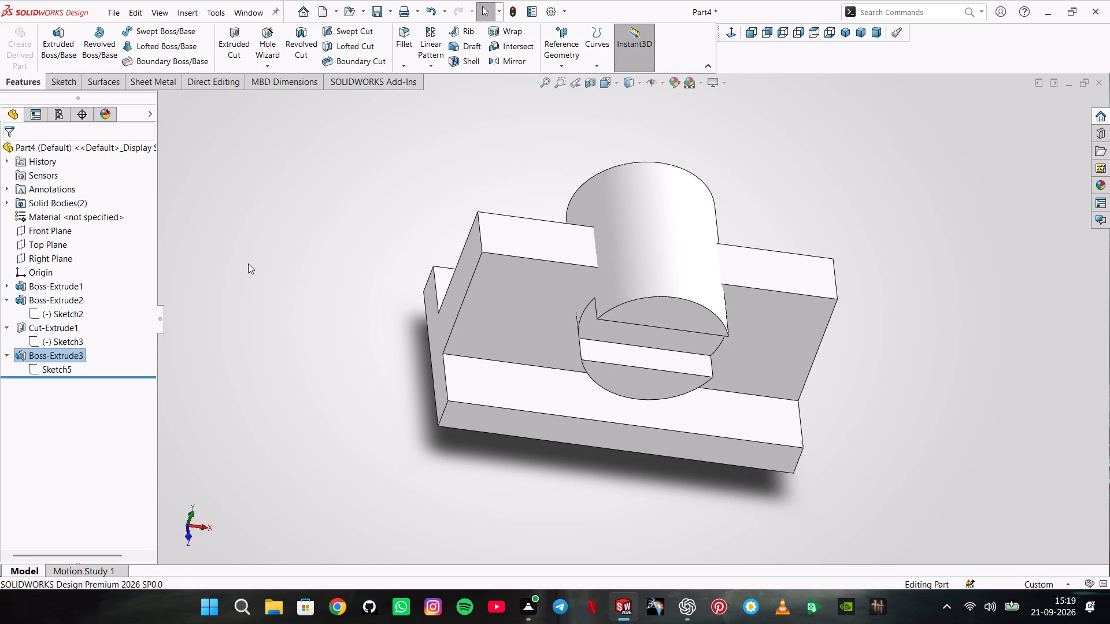
Start a sketch on the Front Plane and draw a horizontal line along the rib's top edge, extending past both sides of the cylinder.
scroll(438, 272, "up", 1)
middle_click_drag(438, 272, 434, 155)
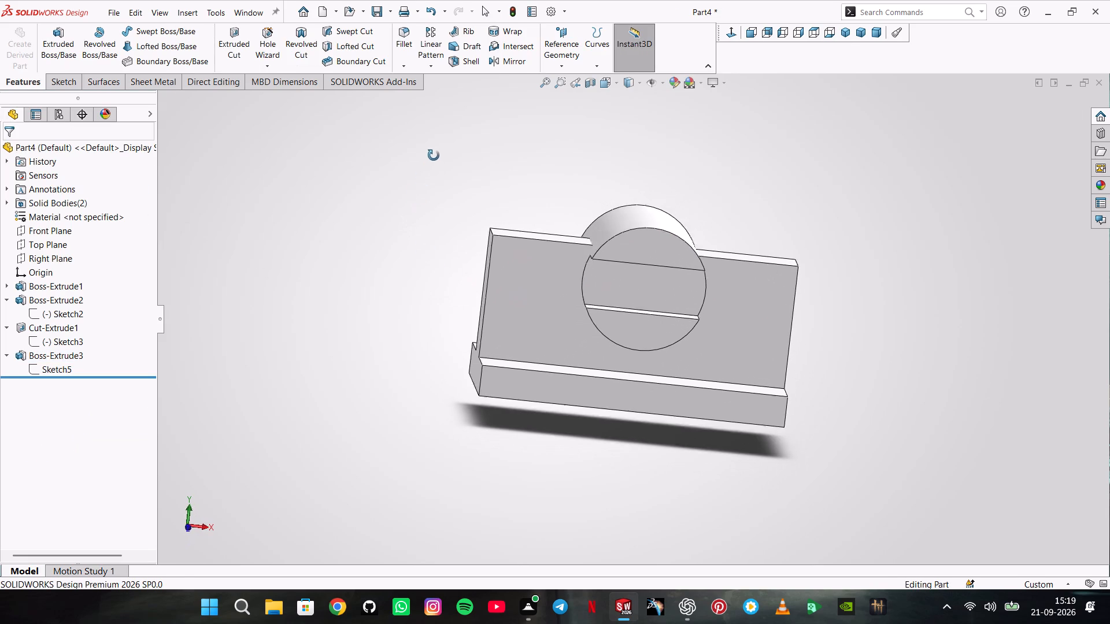
middle_click_drag(434, 155, 434, 154)
middle_click_drag(446, 197, 505, 281)
scroll(569, 321, "up", 1)
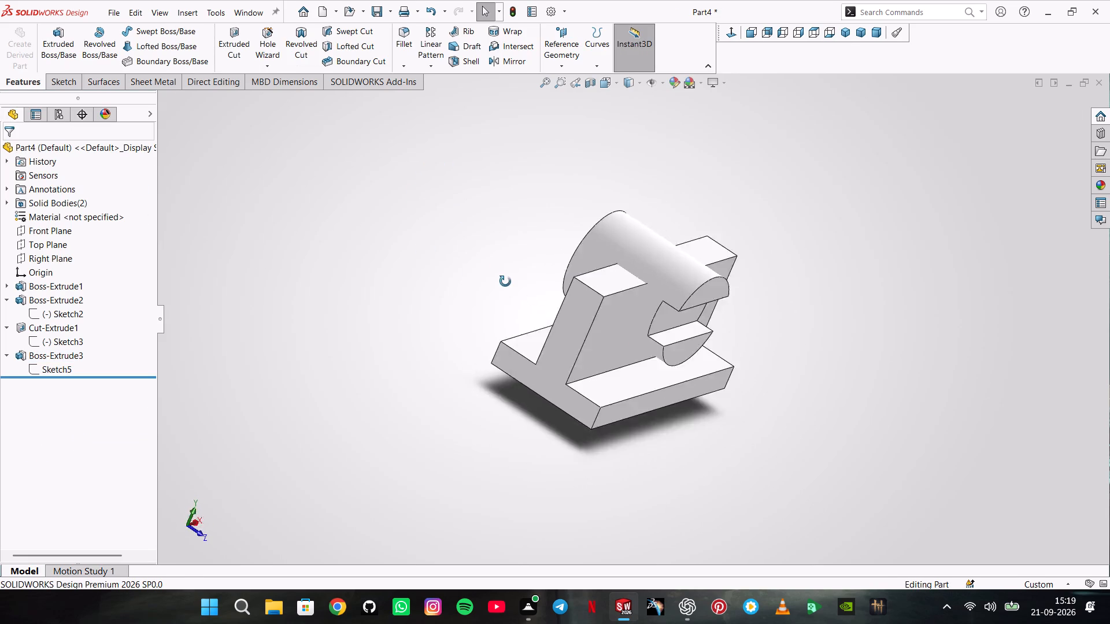
middle_click_drag(505, 281, 475, 265)
middle_click_drag(502, 263, 464, 239)
scroll(487, 254, "up", 1)
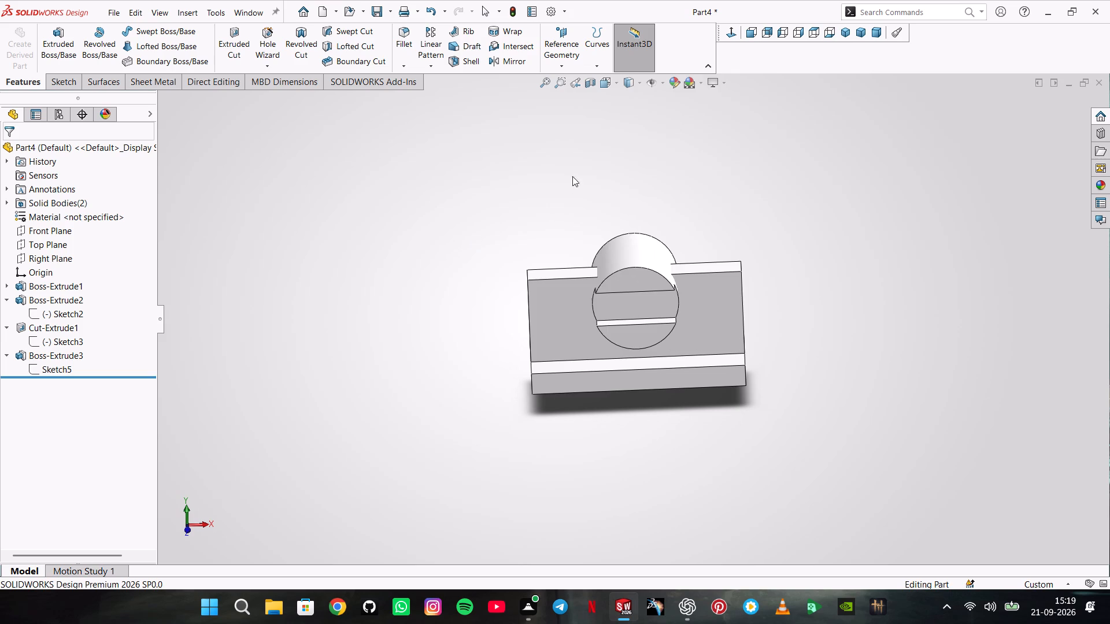
left_click(42, 235)
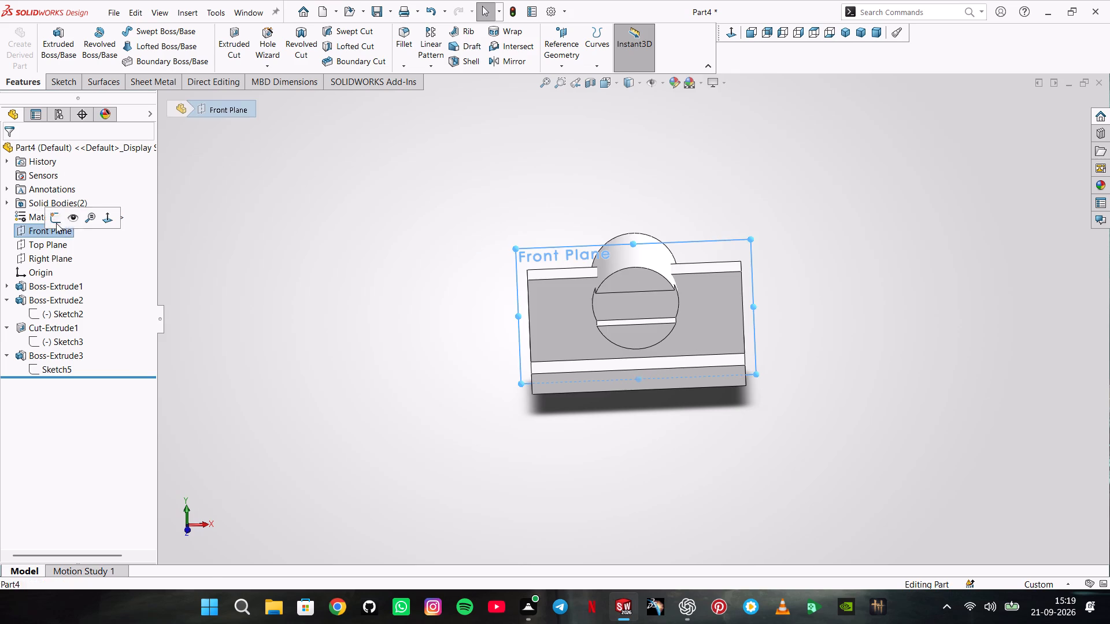
left_click(59, 214)
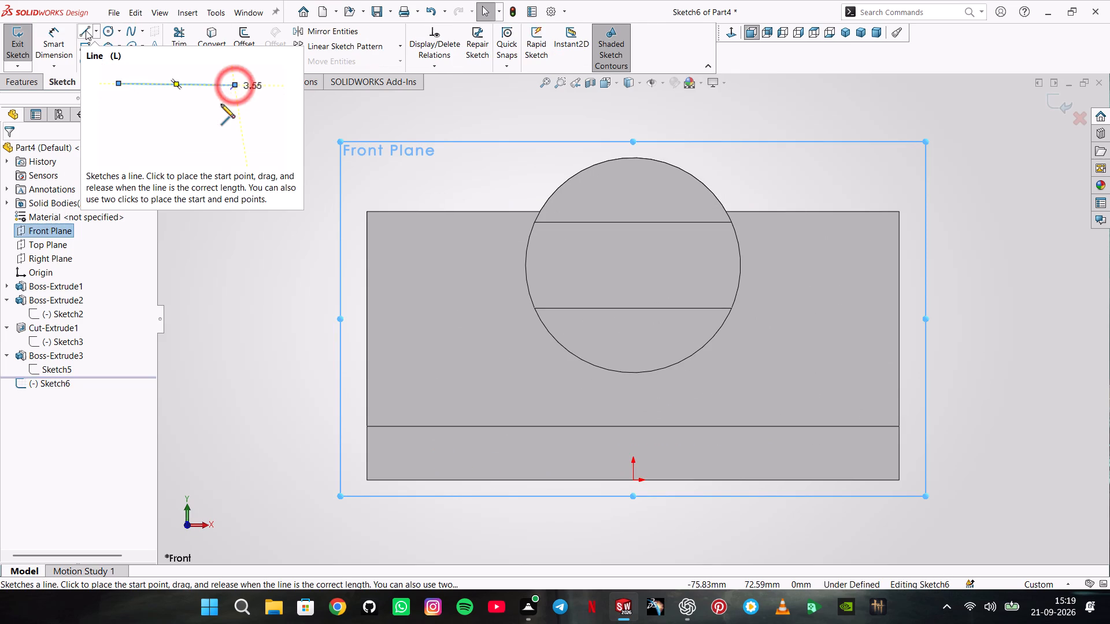
left_click(86, 30)
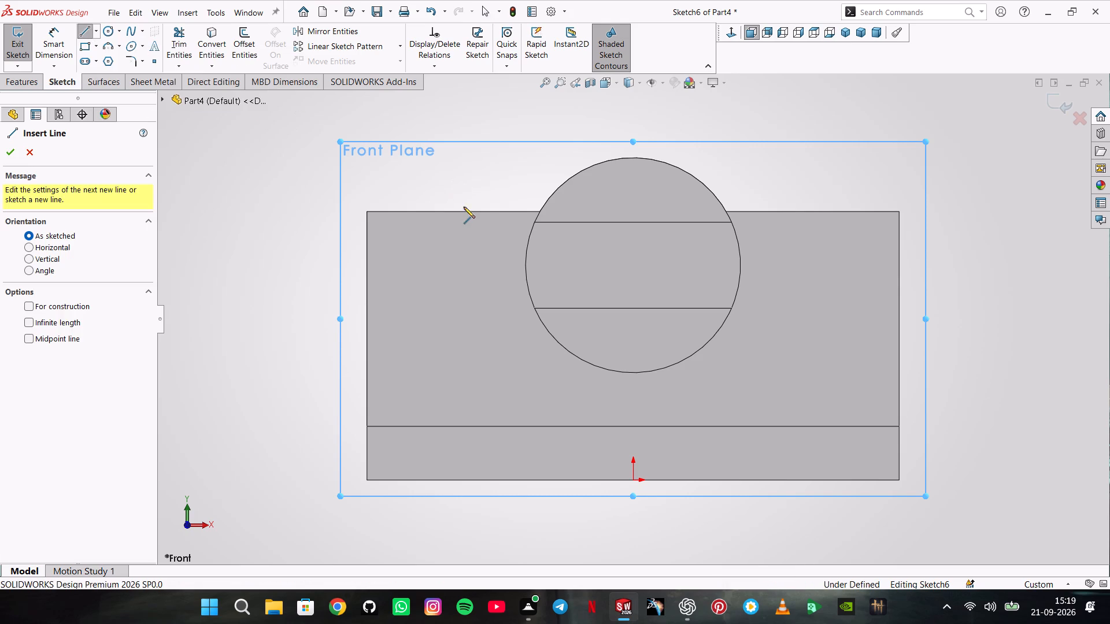
left_click(465, 212)
left_click(802, 213)
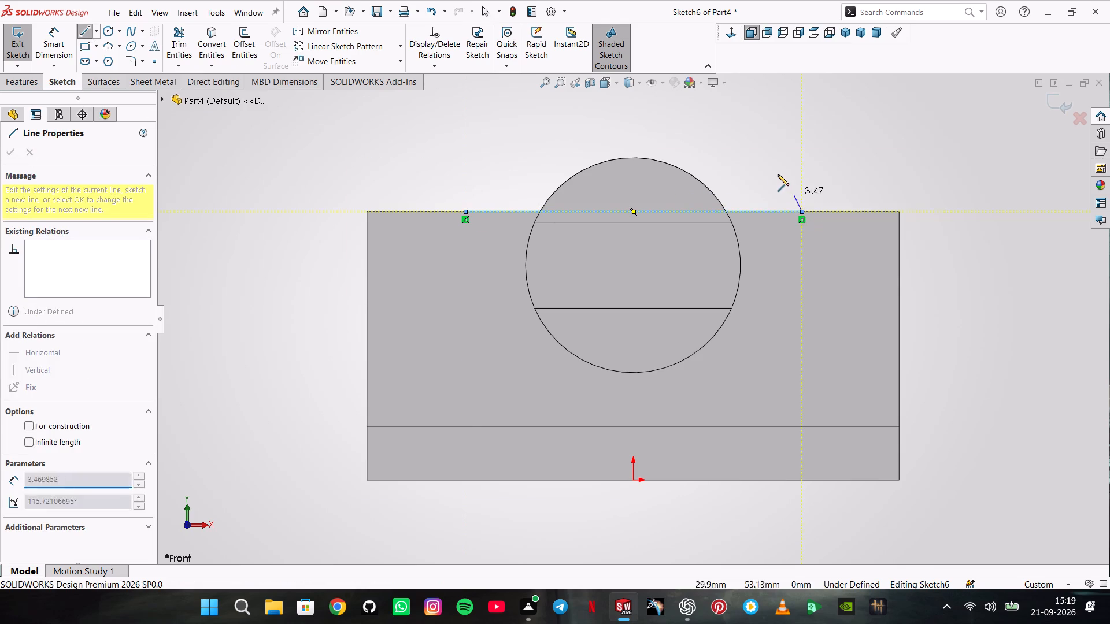
double_click(770, 169)
Dimension the horizontal line on the rib's top edge to 50 mm.
left_click(65, 42)
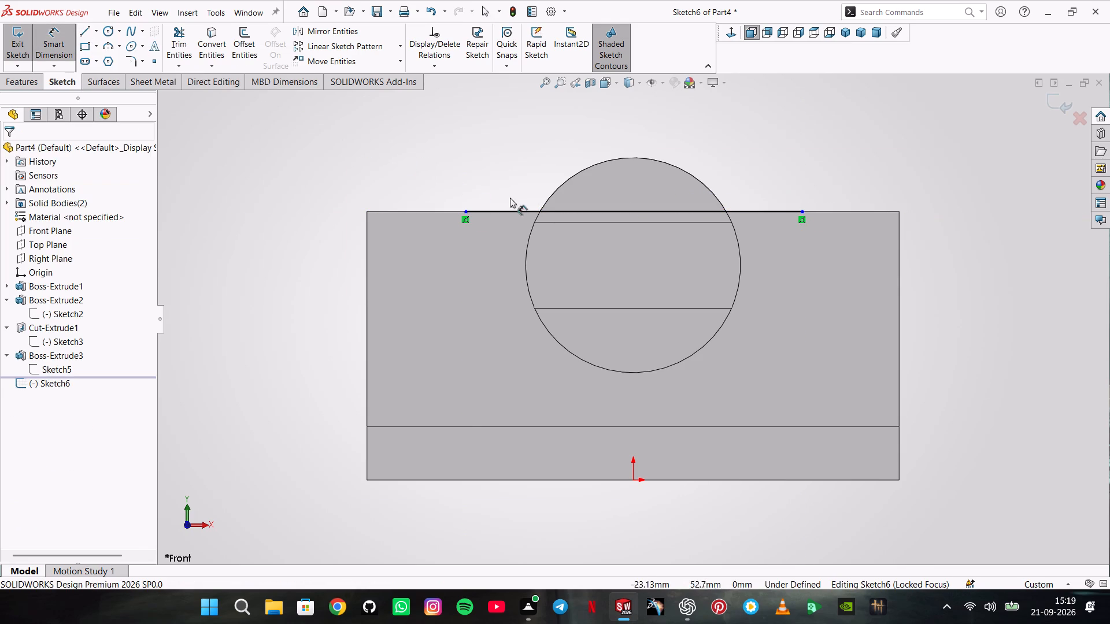
left_click(515, 209)
left_click(510, 134)
type("50")
key("Return")
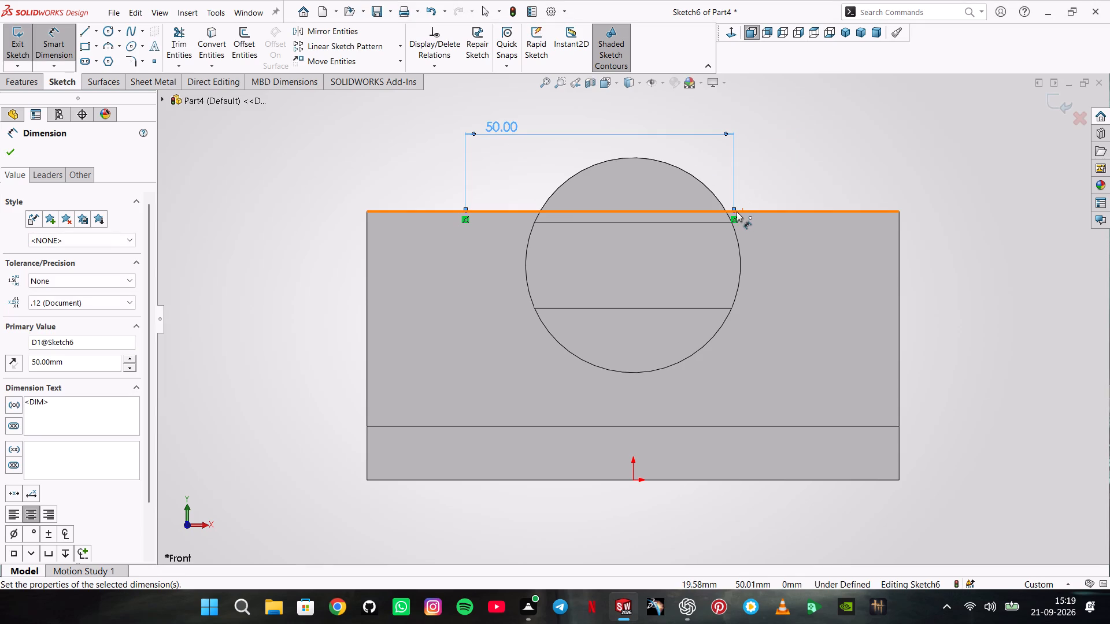
Dimension the horizontal line's right endpoint to the rib's right vertical edge as 49/2 mm.
left_click(737, 211)
left_click(901, 283)
left_click(898, 282)
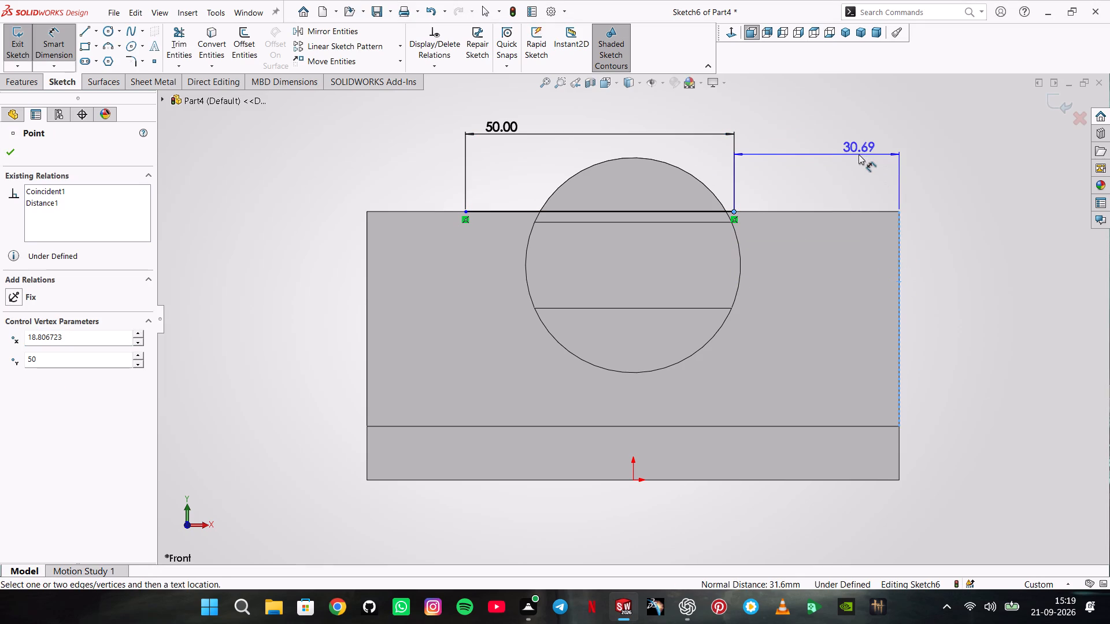
left_click(852, 145)
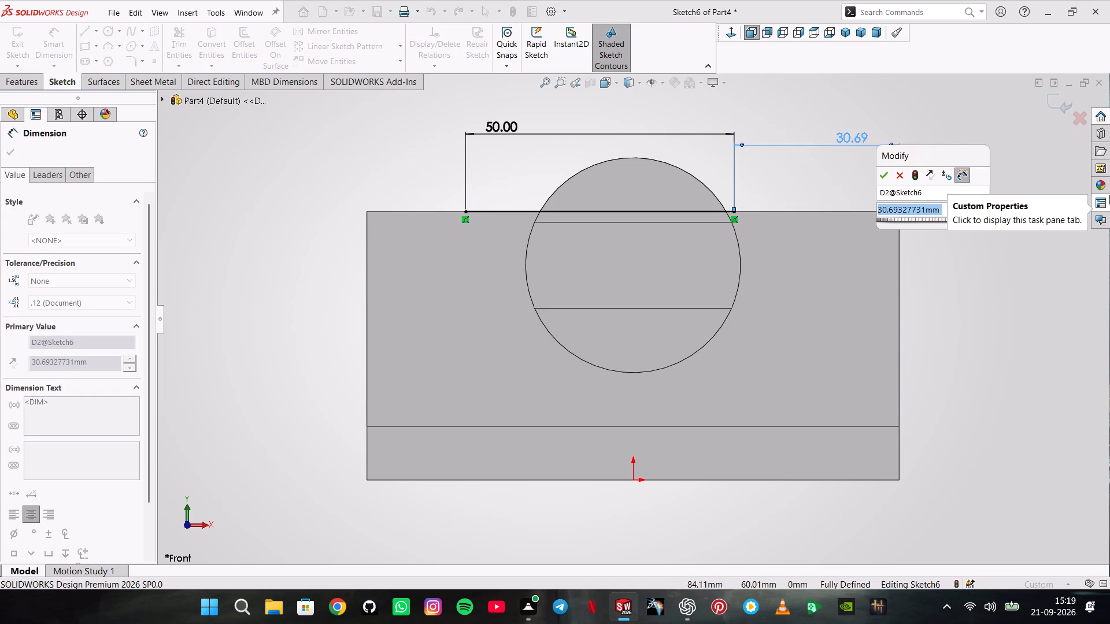
type("99")
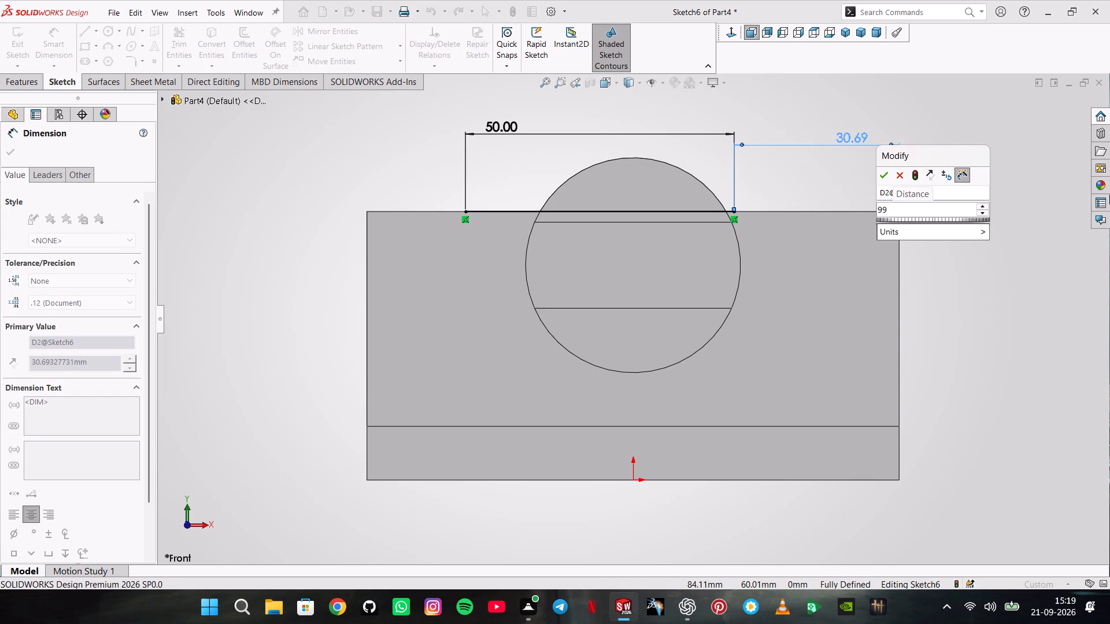
key("minus")
type("50")
key("BackSpace")
key("BackSpace")
key("BackSpace")
key("BackSpace")
key("BackSpace")
key("BackSpace")
type("49/2")
key("Return")
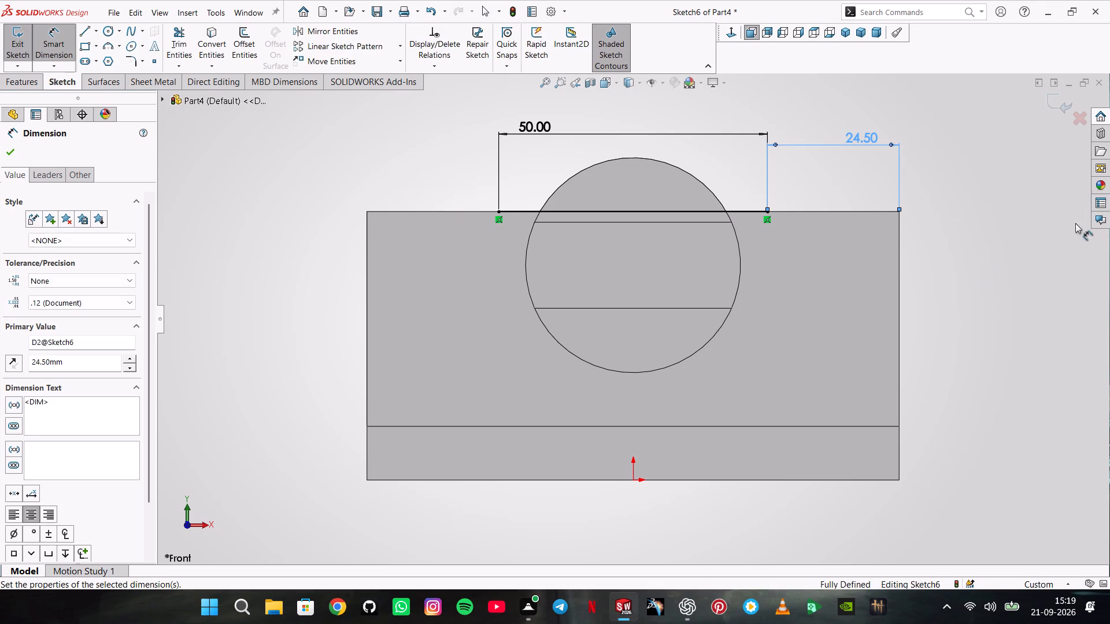
Add a driven dimension between the horizontal line's left endpoint and the rib's left vertical edge.
left_click(497, 211)
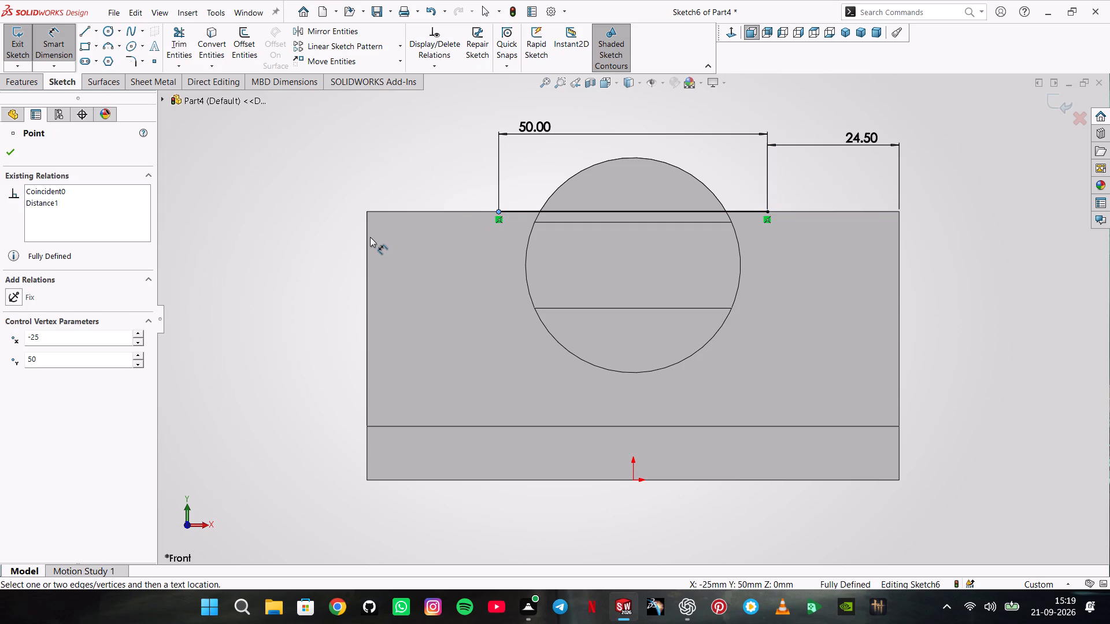
left_click(367, 236)
left_click(445, 138)
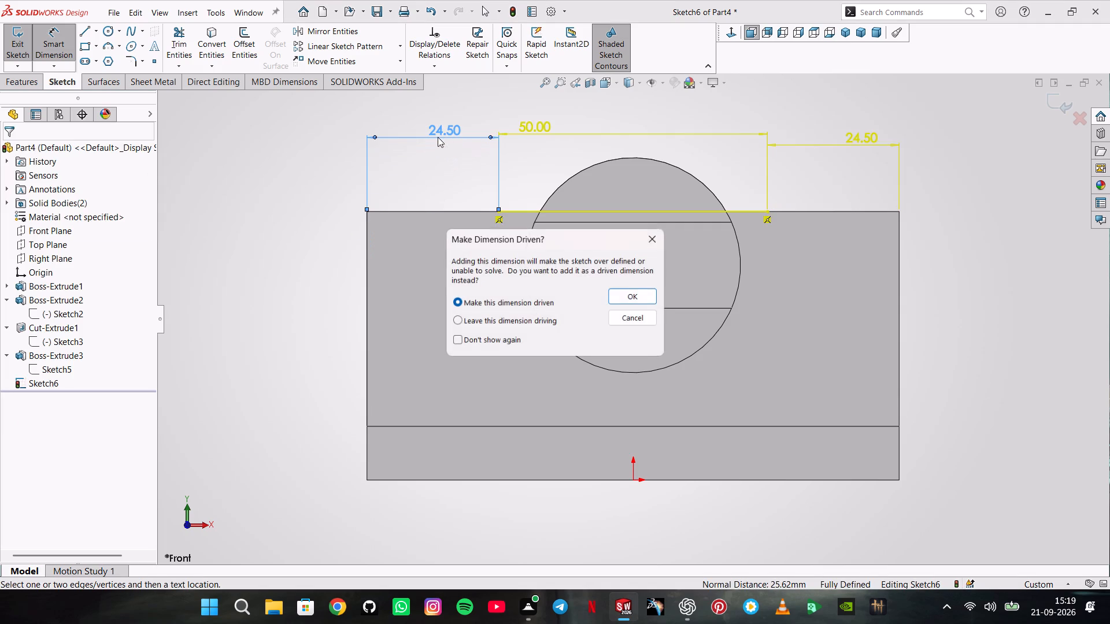
left_click(644, 293)
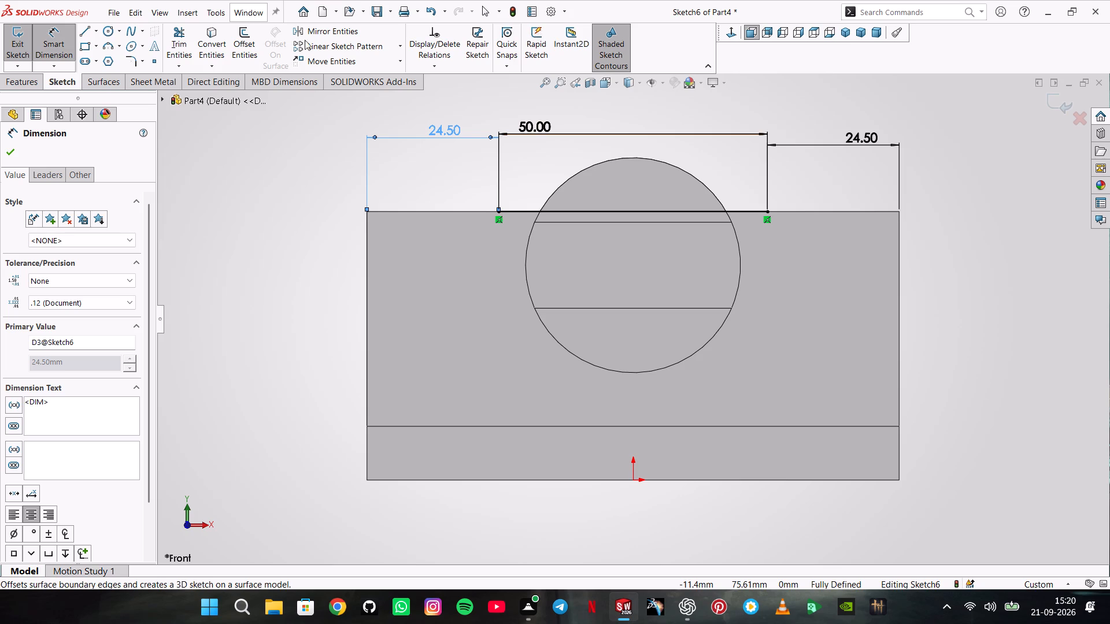
Draw closed right triangles on both sides, each joining a line endpoint to the base plate's bottom corner and the rib's top corner.
left_click(88, 32)
left_click(499, 212)
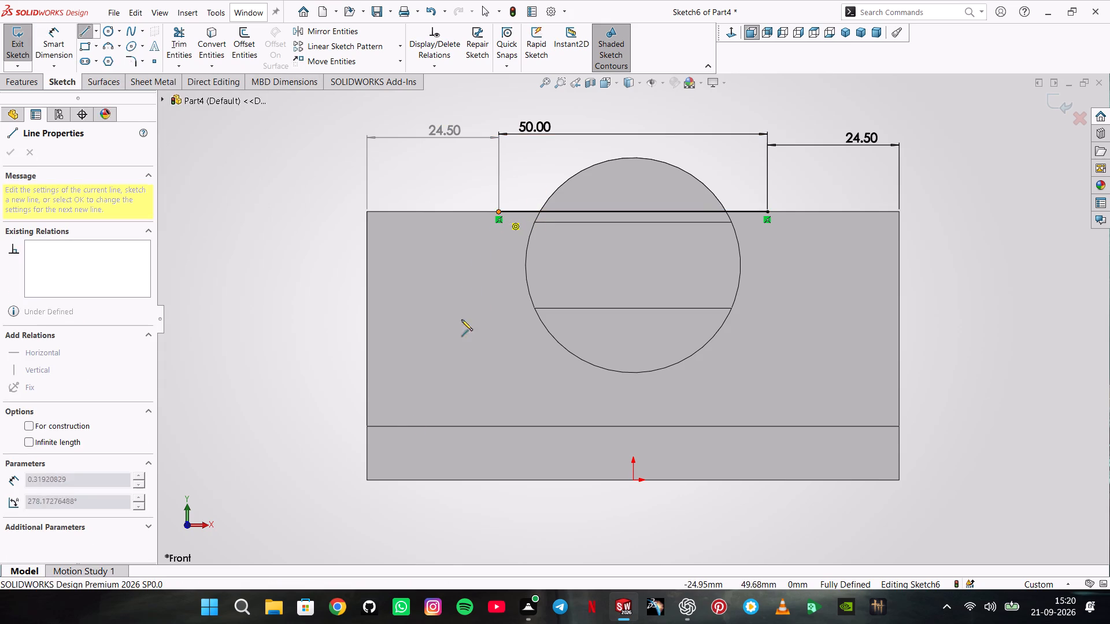
left_click(367, 480)
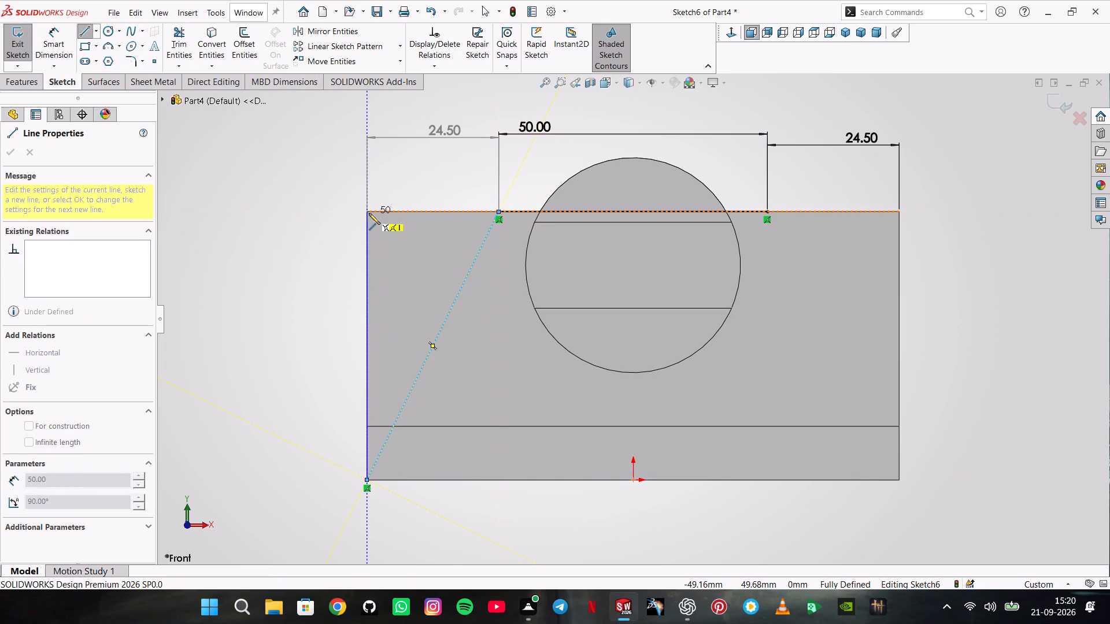
left_click(365, 211)
double_click(498, 210)
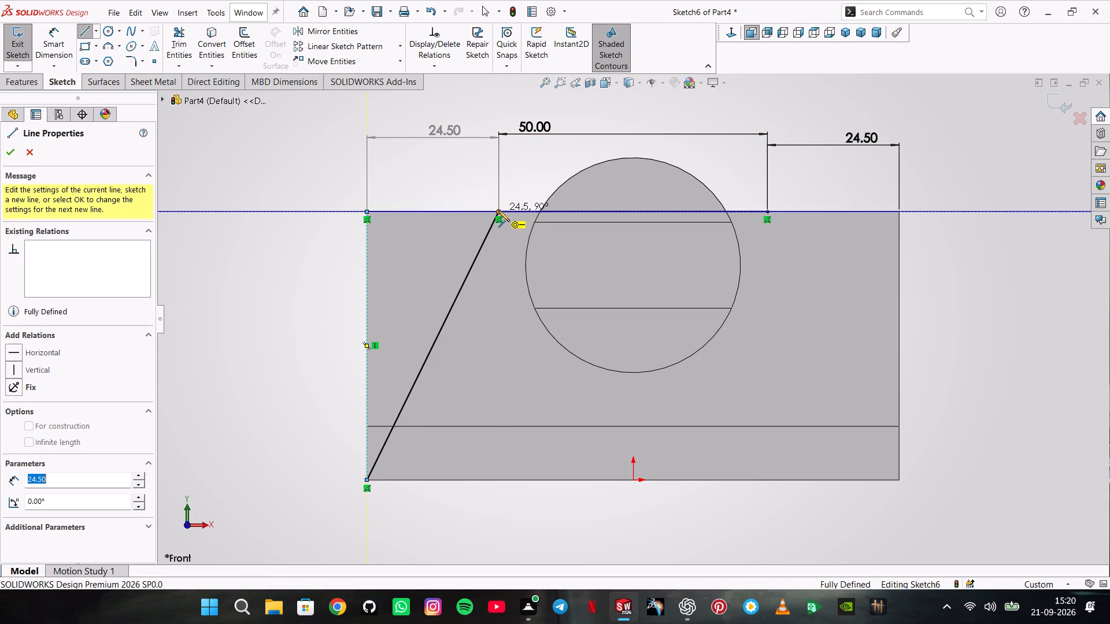
left_click(768, 213)
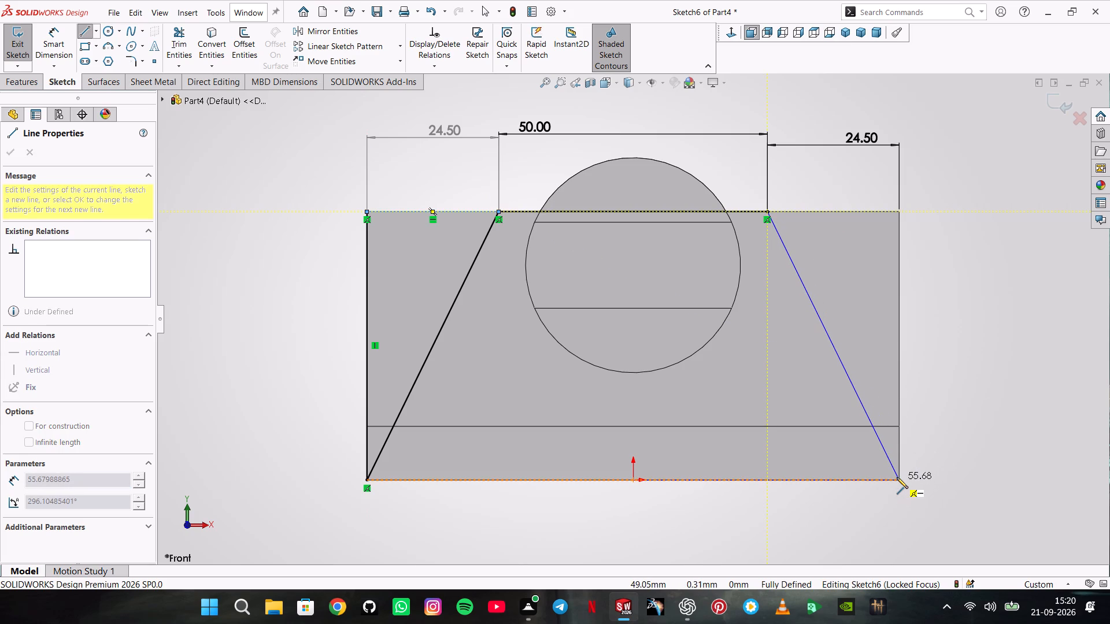
left_click(897, 481)
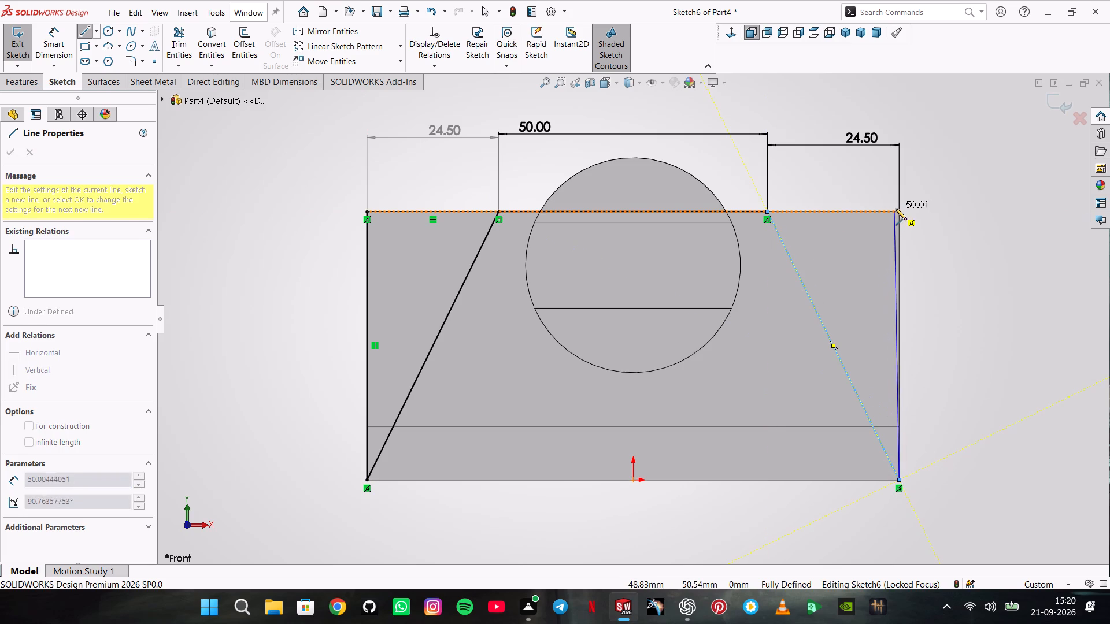
left_click(899, 213)
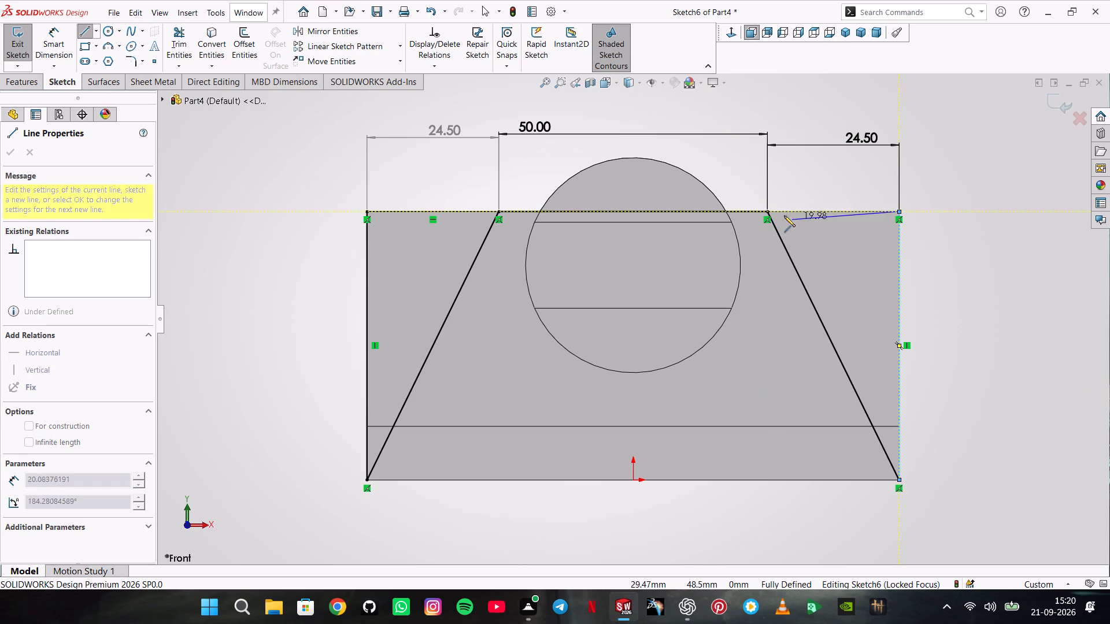
left_click(768, 210)
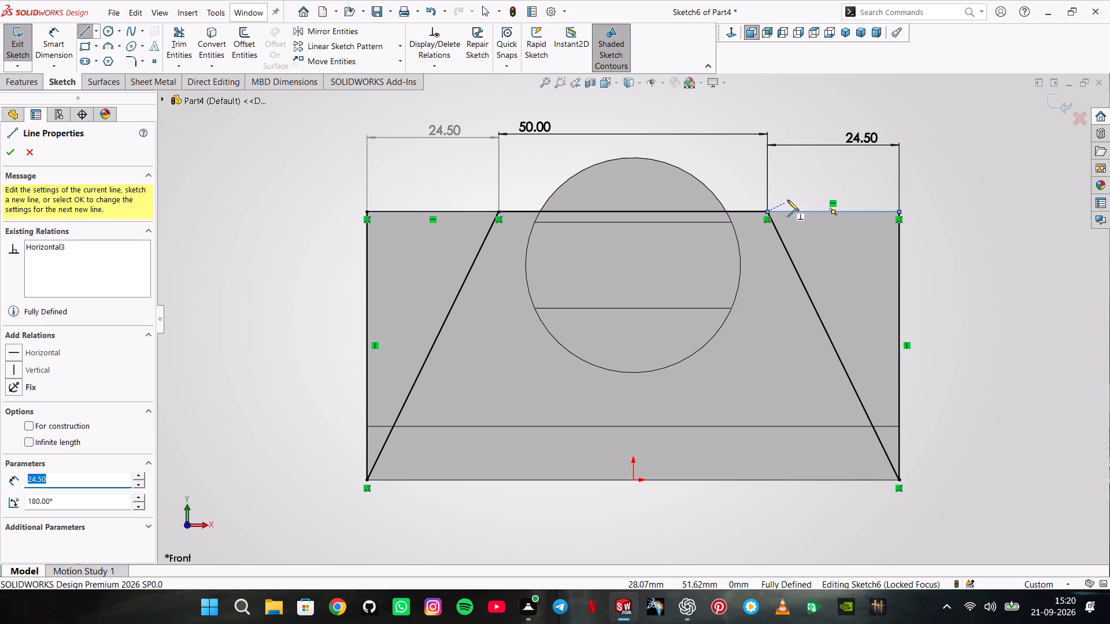
left_click(797, 193)
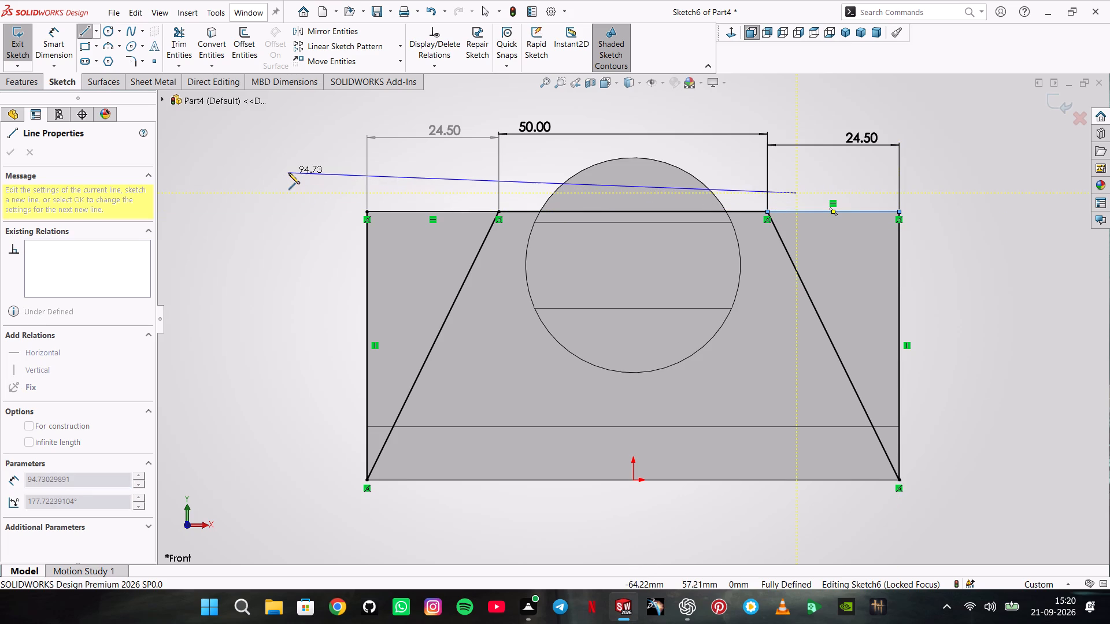
key("Escape")
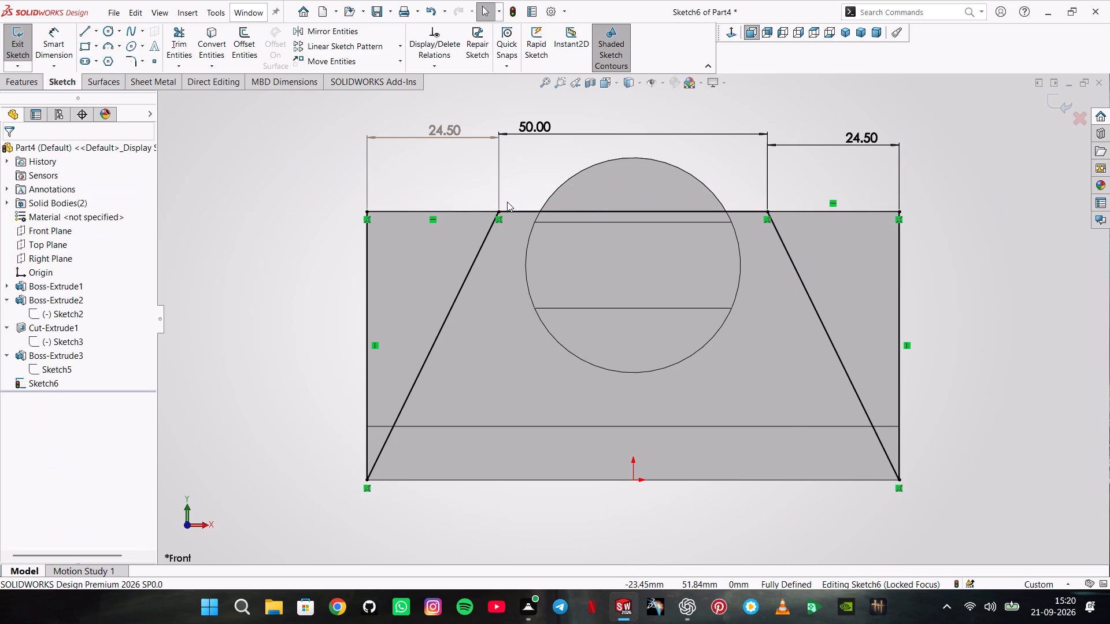
Delete the 50 mm horizontal line between the two triangles.
left_click(528, 210)
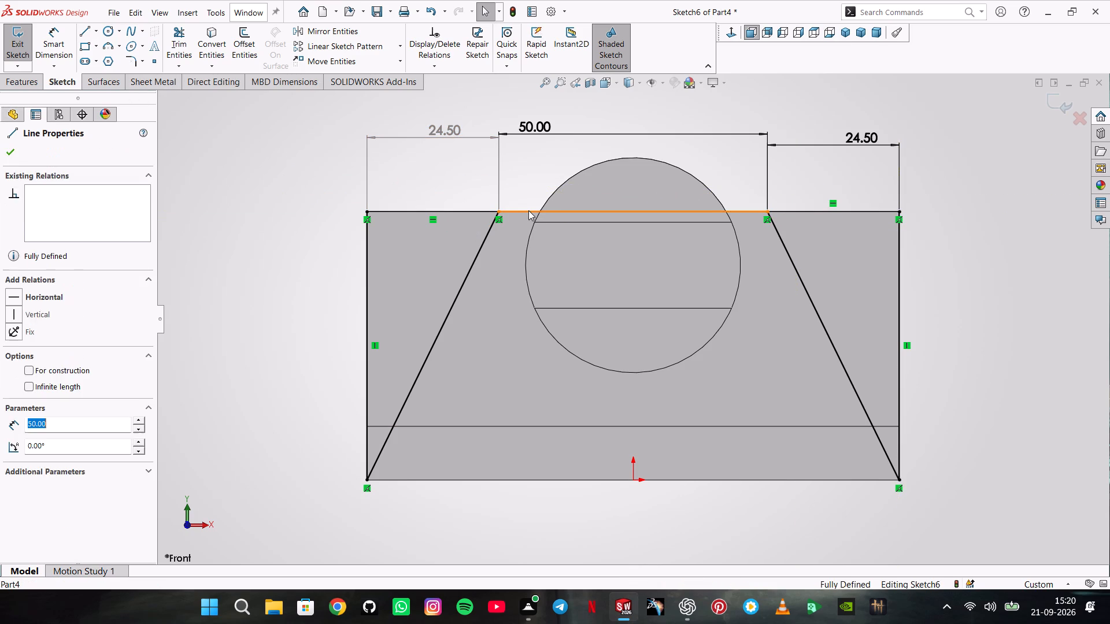
key("Delete")
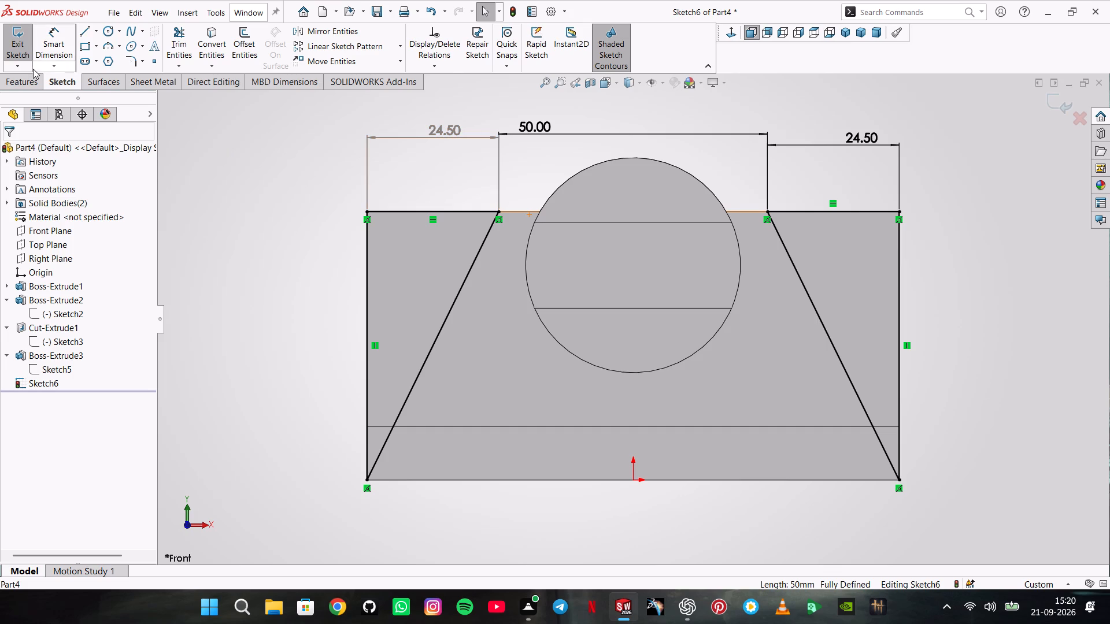
Cut both triangles away with a Mid Plane Extruded Cut spanning the base plate's full width.
left_click(36, 76)
left_click(246, 36)
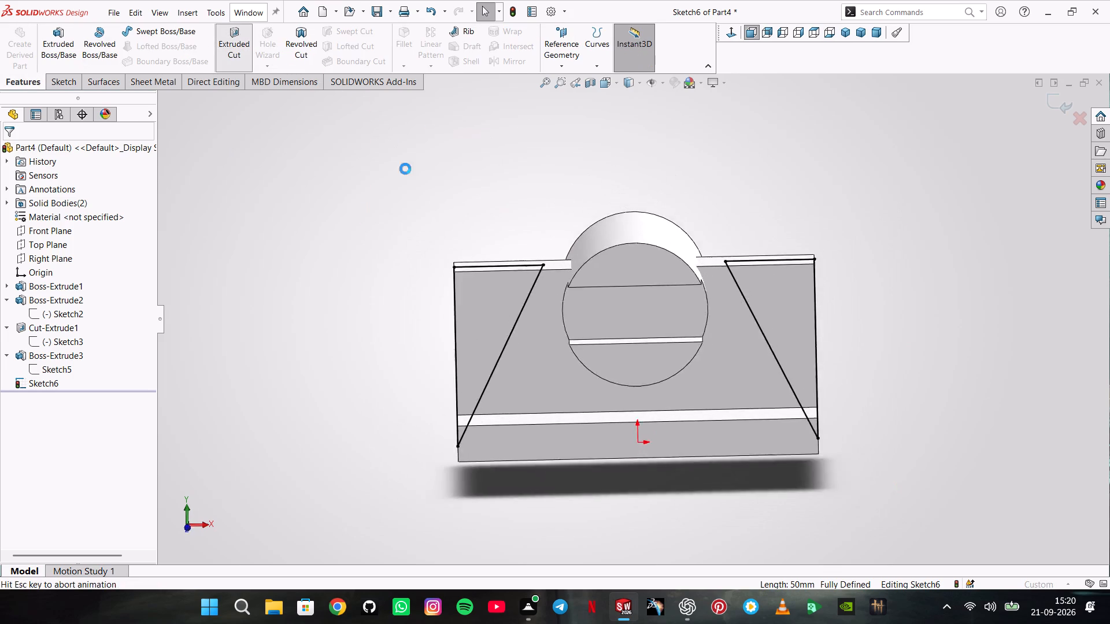
scroll(271, 169, "up", 1)
middle_click_drag(271, 169, 361, 218)
left_click(51, 233)
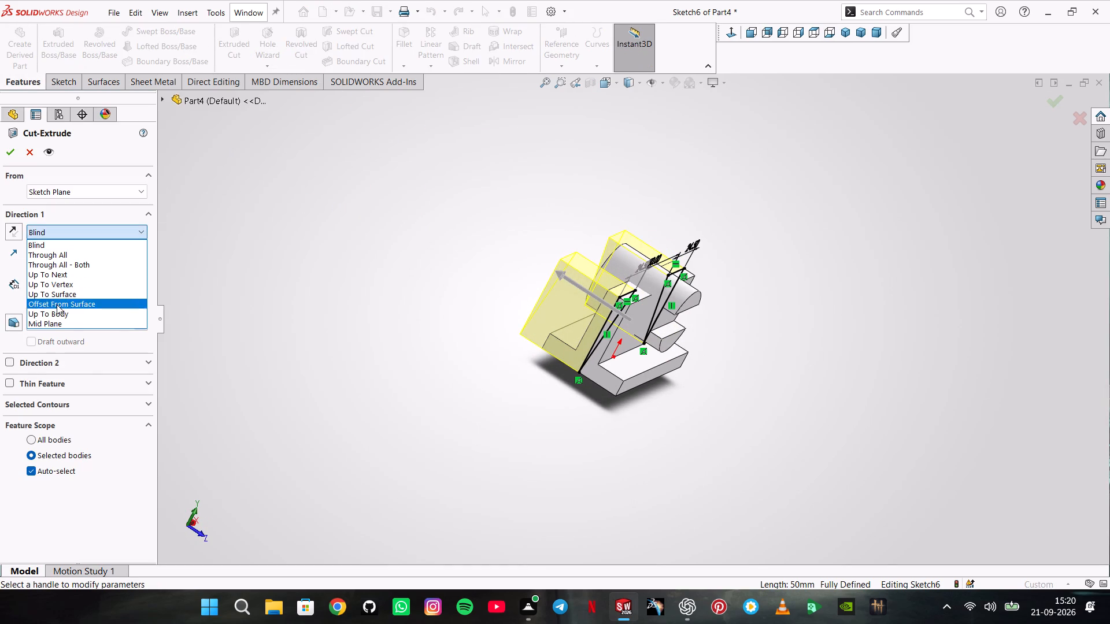
left_click(66, 320)
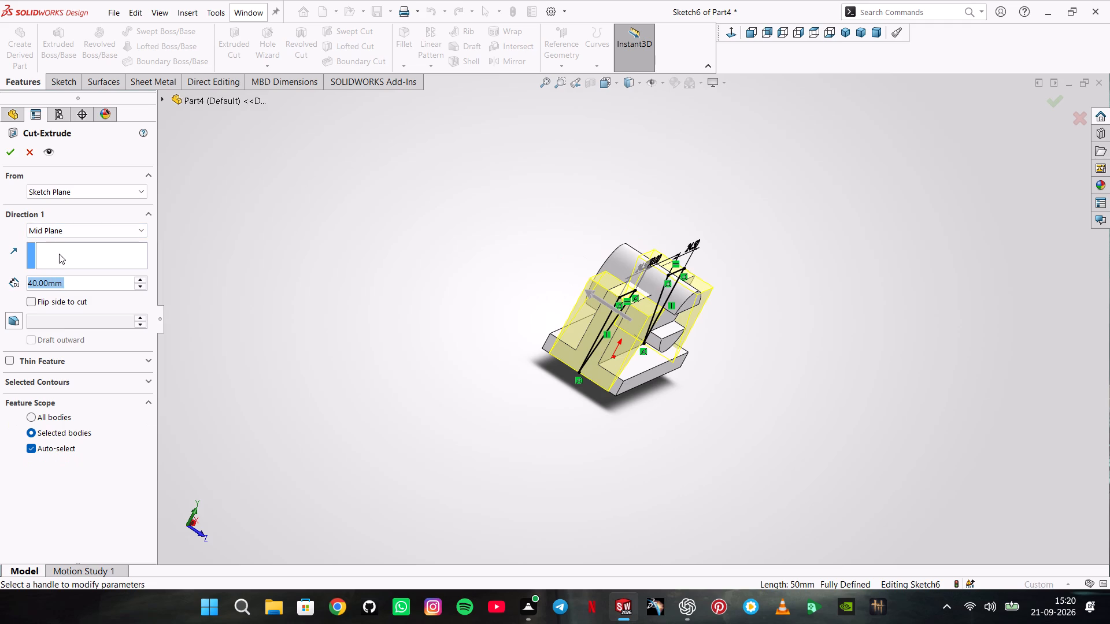
triple_click(135, 280)
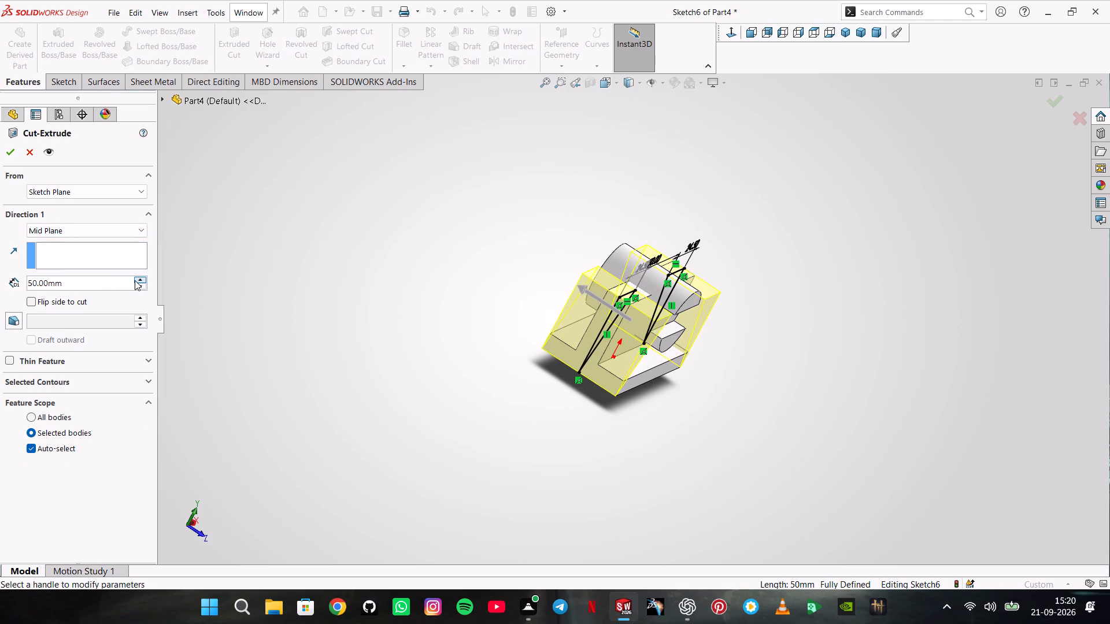
left_click(135, 280)
left_click(11, 154)
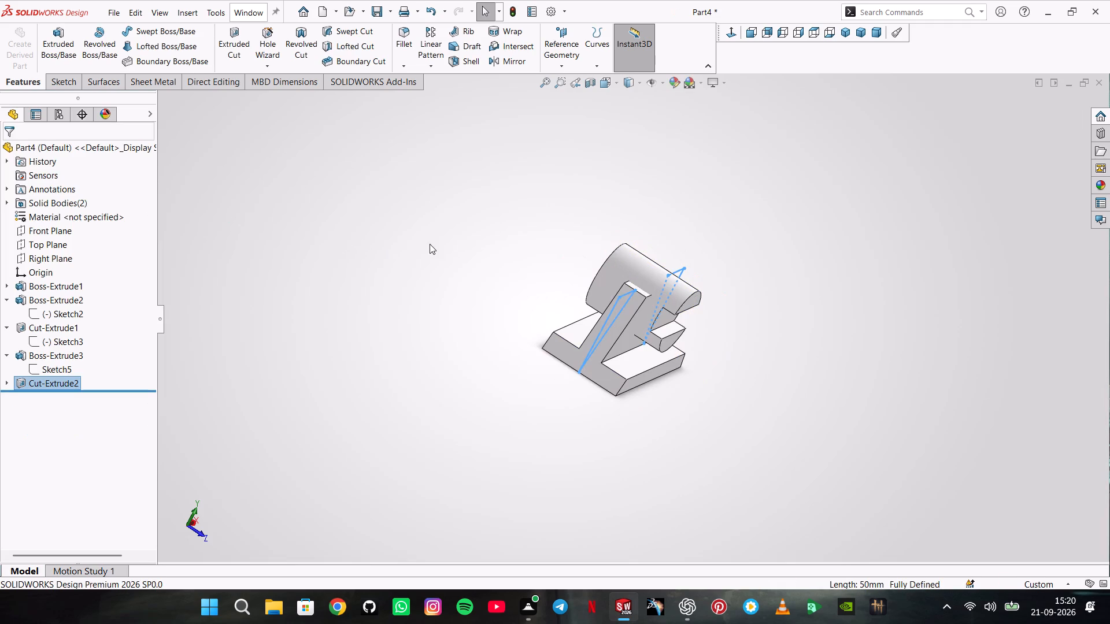
Examine the tapered rib, base plate and slotted cylinder from several angles and distances.
left_click(430, 244)
middle_click_drag(498, 276, 448, 306)
scroll(496, 277, "up", 1)
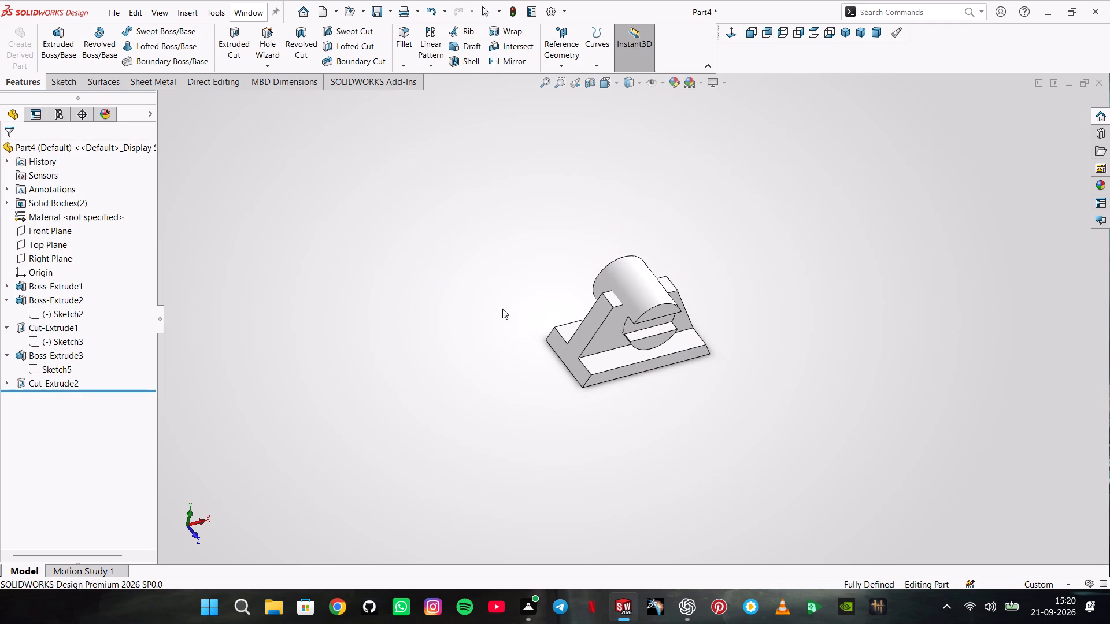
scroll(535, 308, "up", 3)
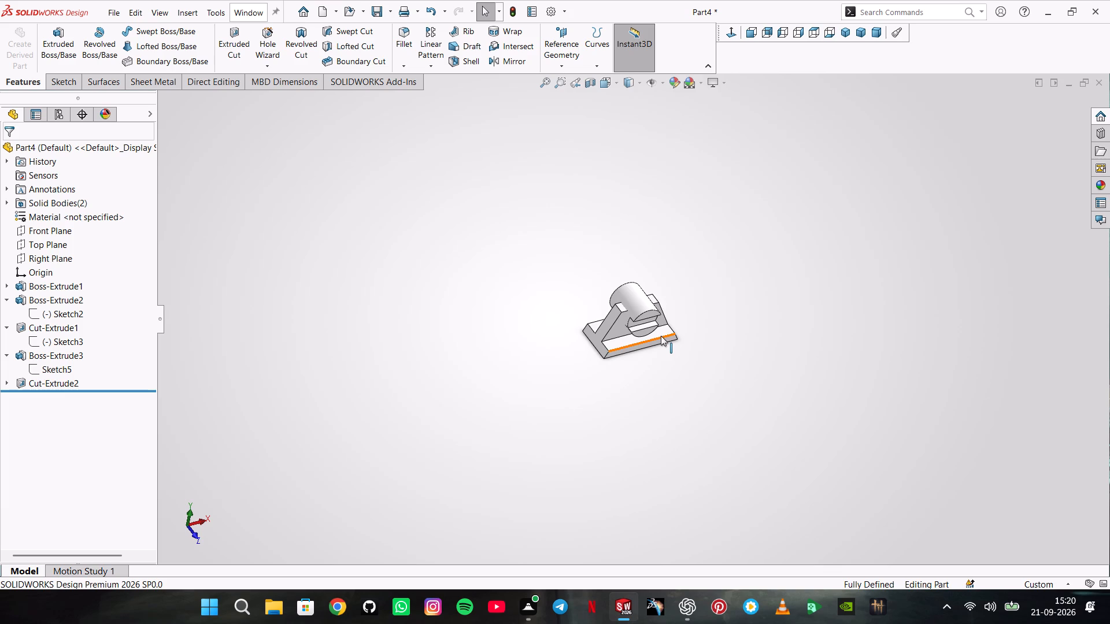
middle_click_drag(666, 354, 646, 281)
scroll(666, 354, "up", 1)
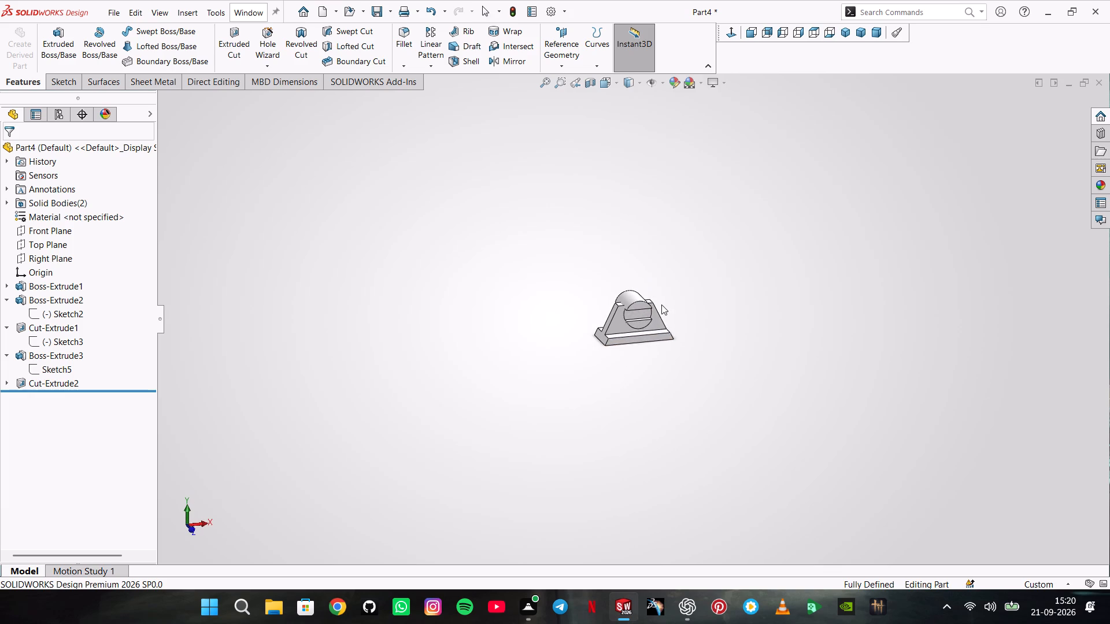
scroll(662, 305, "down", 5)
scroll(507, 295, "down", 6)
middle_click_drag(705, 408, 689, 382)
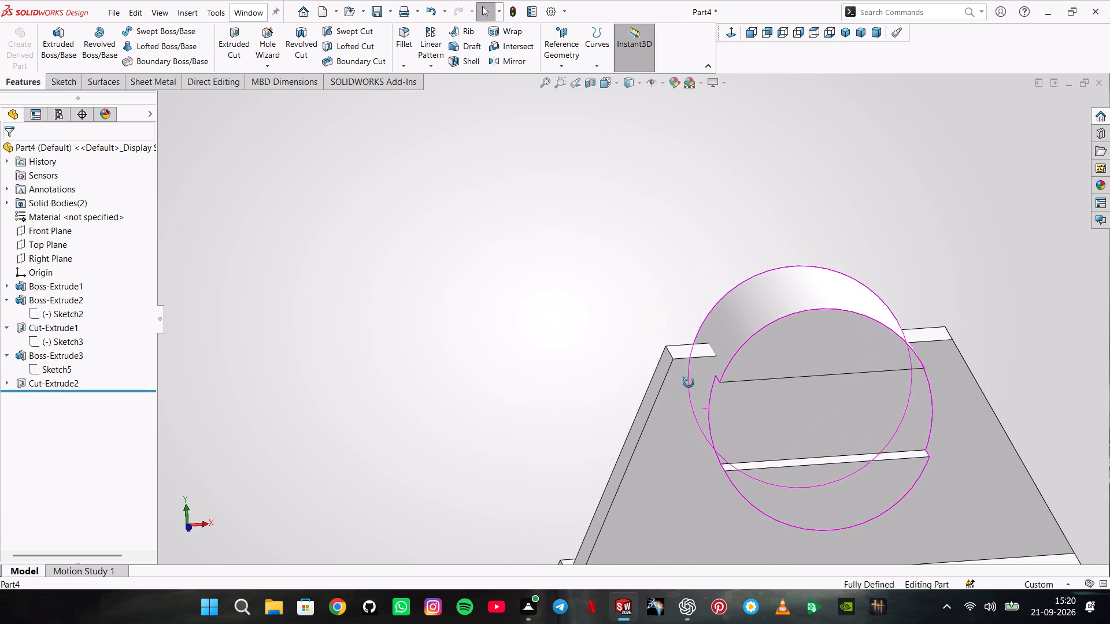
middle_click_drag(689, 382, 689, 378)
scroll(691, 378, "up", 3)
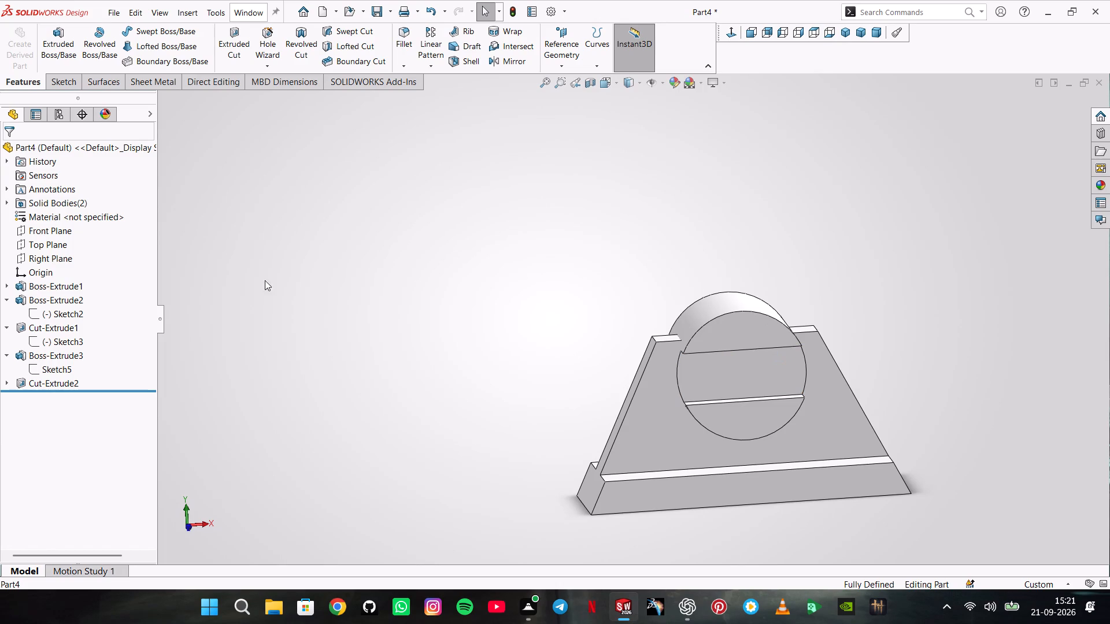
Delete the cylinder's extrusion Boss-Extrude2 while keeping its circle sketch, ignoring the rebuild errors.
left_click(5, 326)
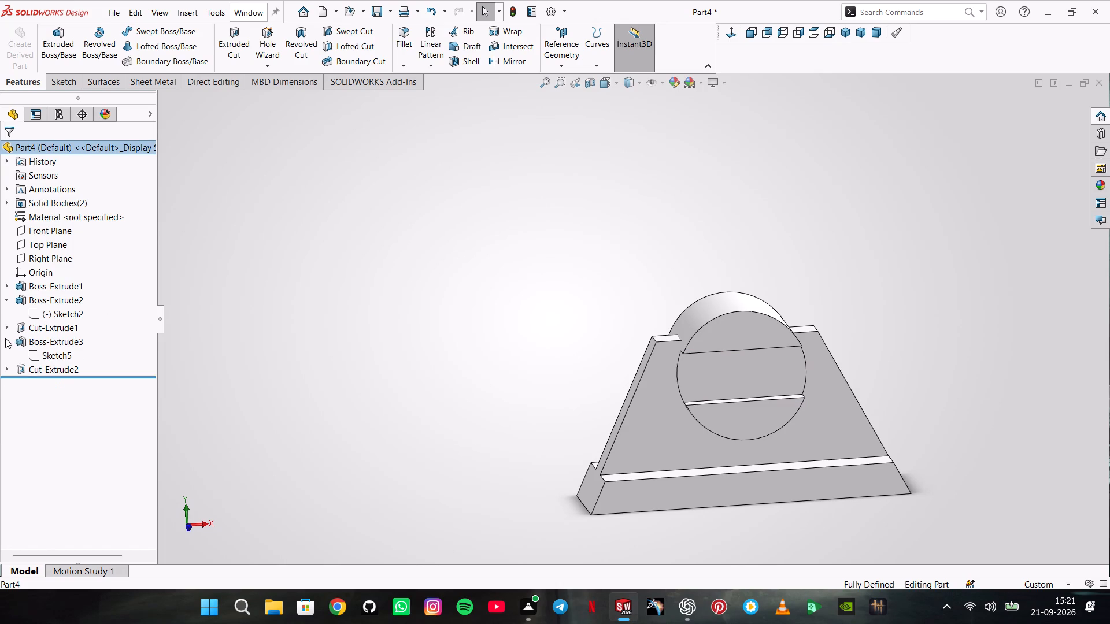
left_click(5, 338)
left_click(28, 295)
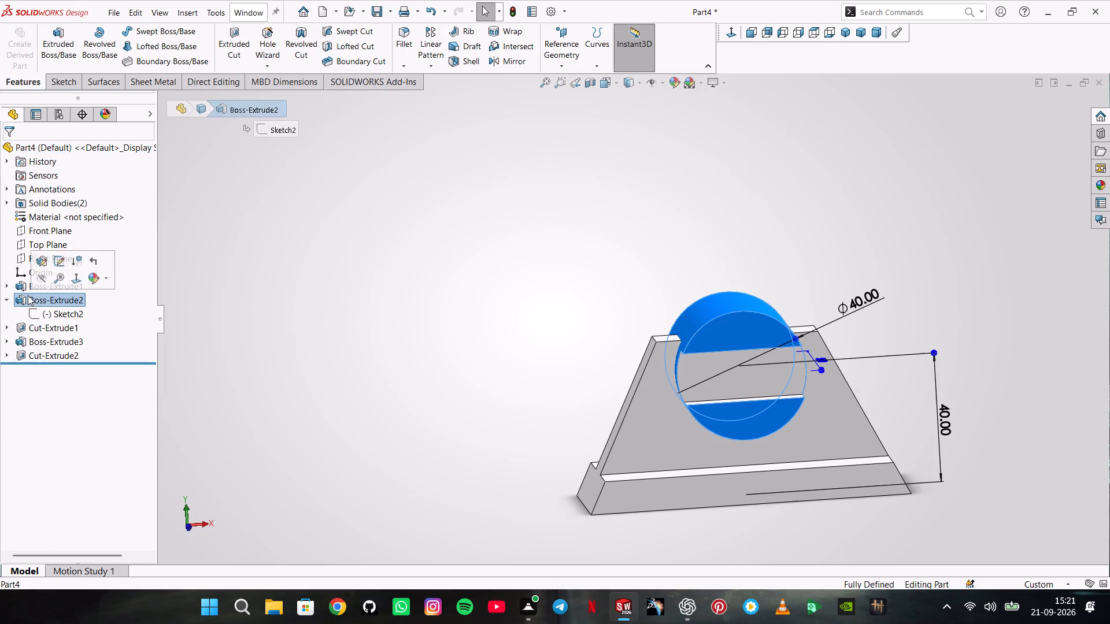
right_click(38, 294)
left_click(72, 363)
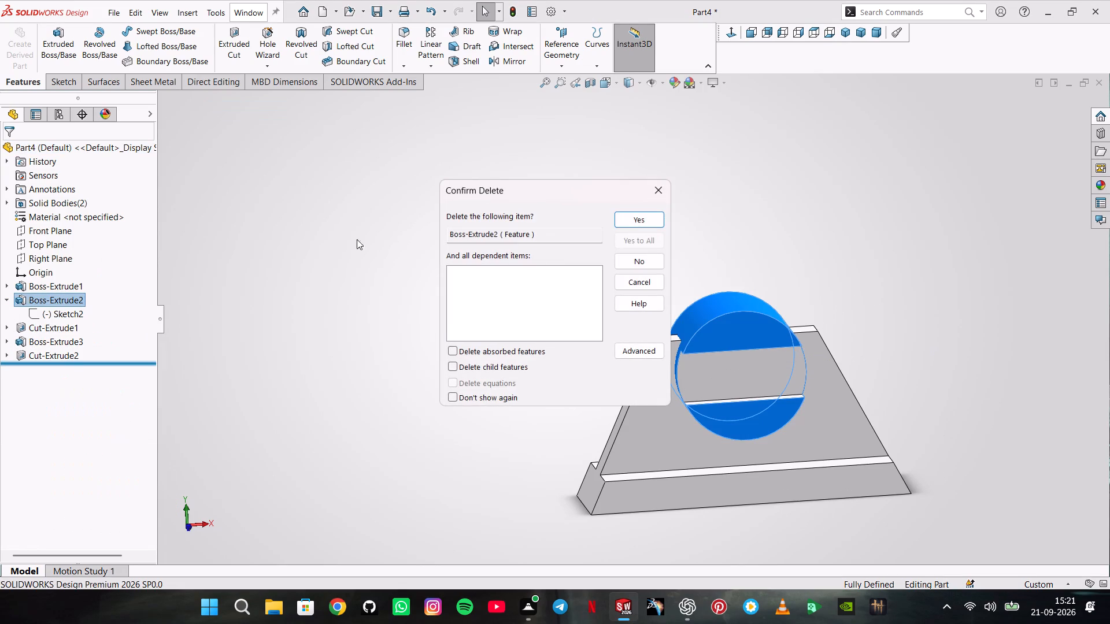
left_click(624, 222)
left_click(560, 308)
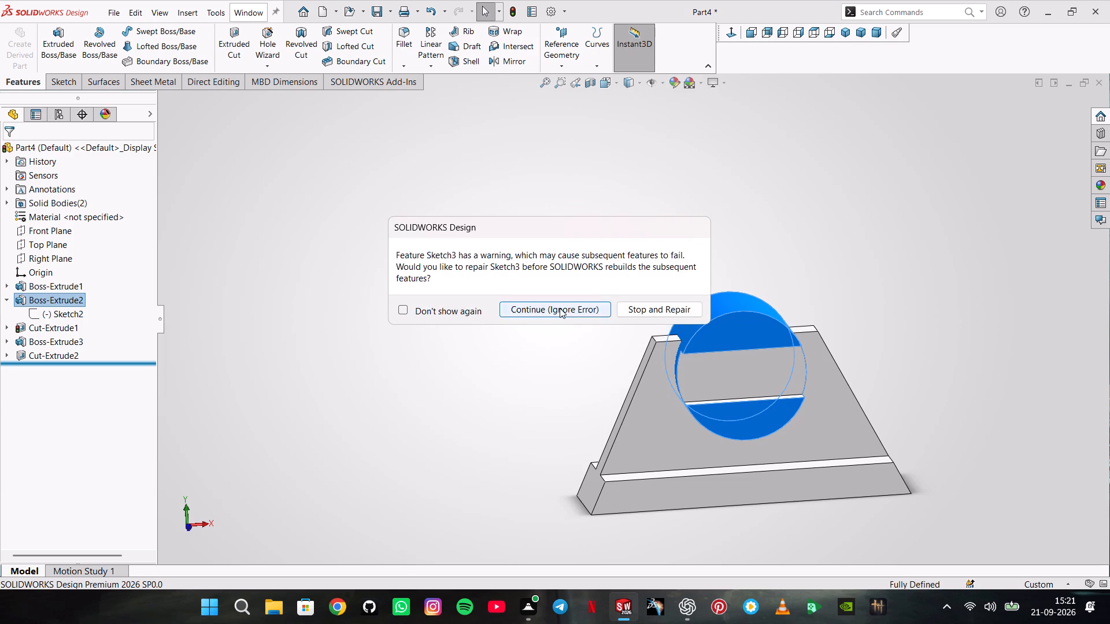
left_click(414, 140)
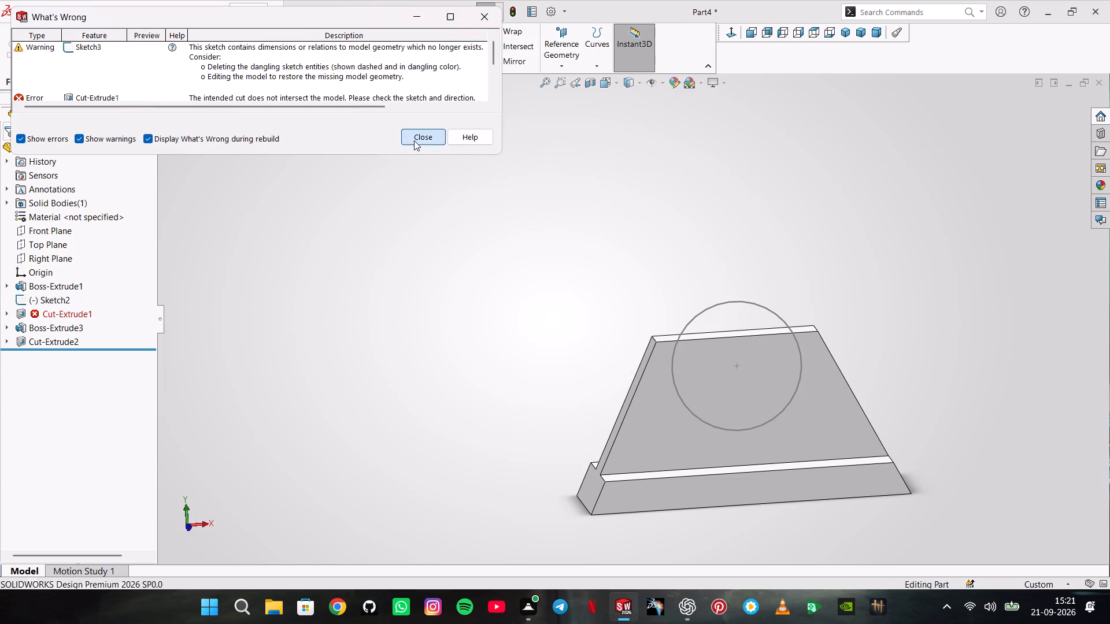
Delete the leftover circle sketch Sketch2 and dismiss the rebuild errors.
left_click(746, 299)
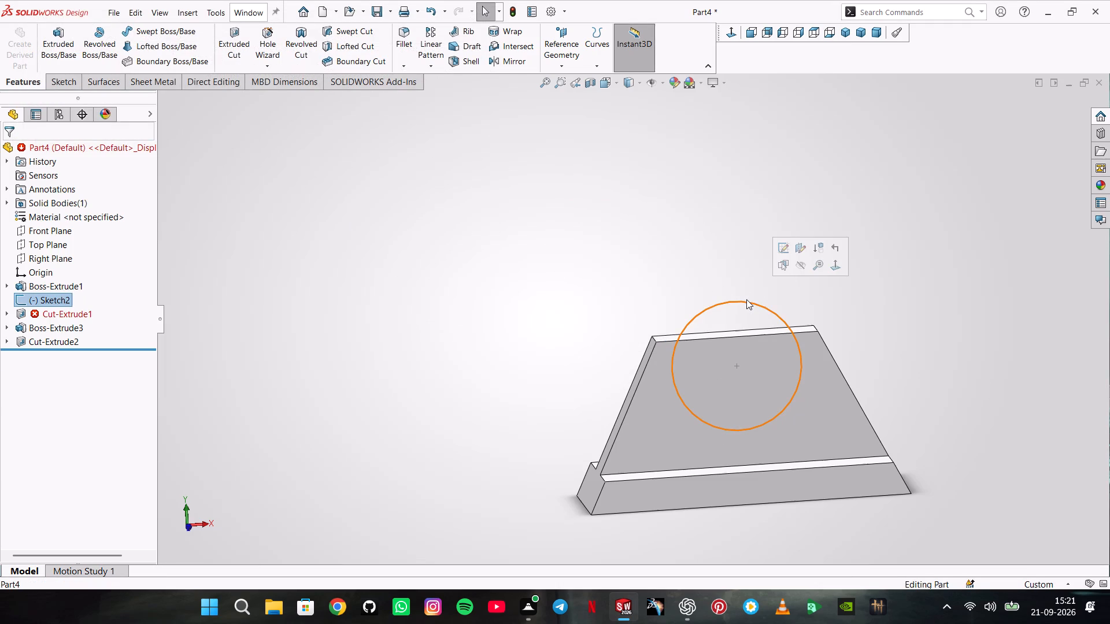
key("Delete")
key("Return")
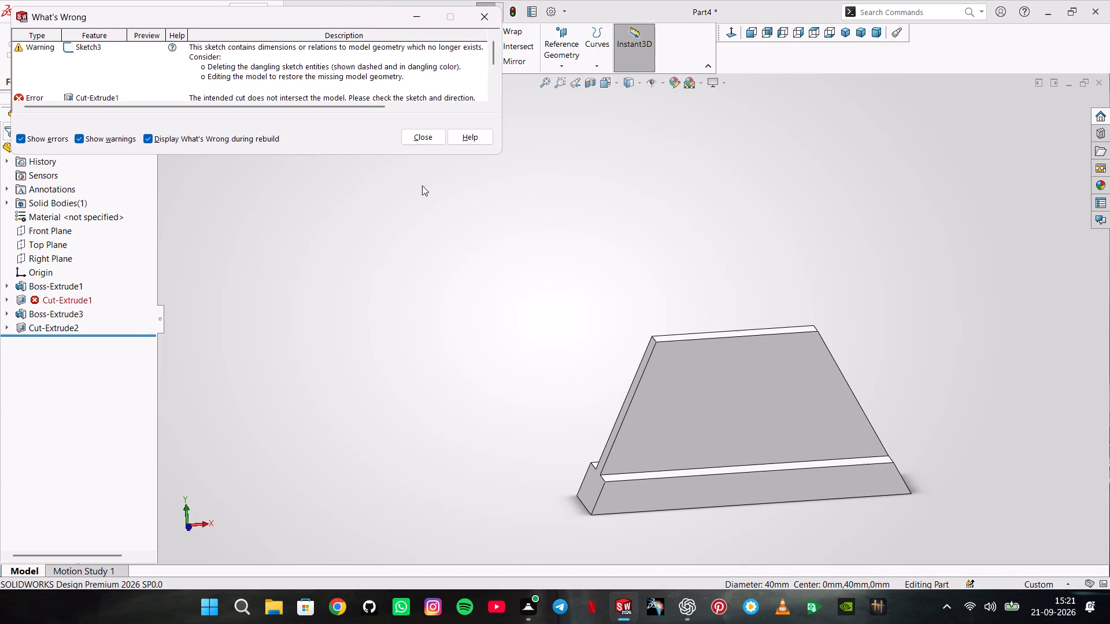
left_click(420, 137)
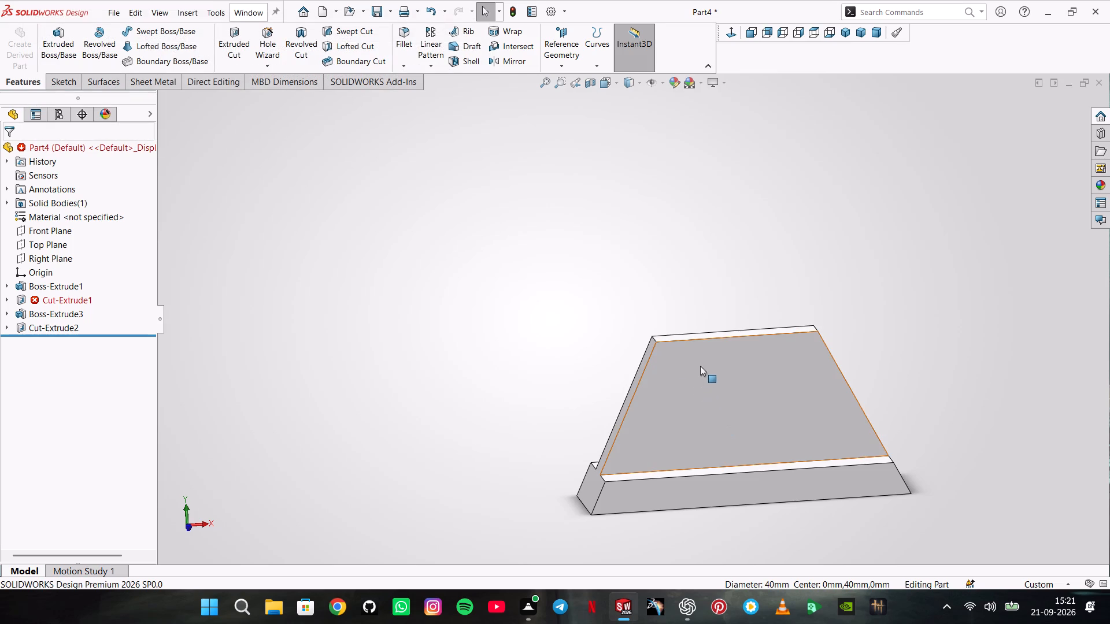
Delete the old slot cut Cut-Extrude1 together with its leftover rectangle sketch Sketch3.
middle_click_drag(428, 380, 501, 436)
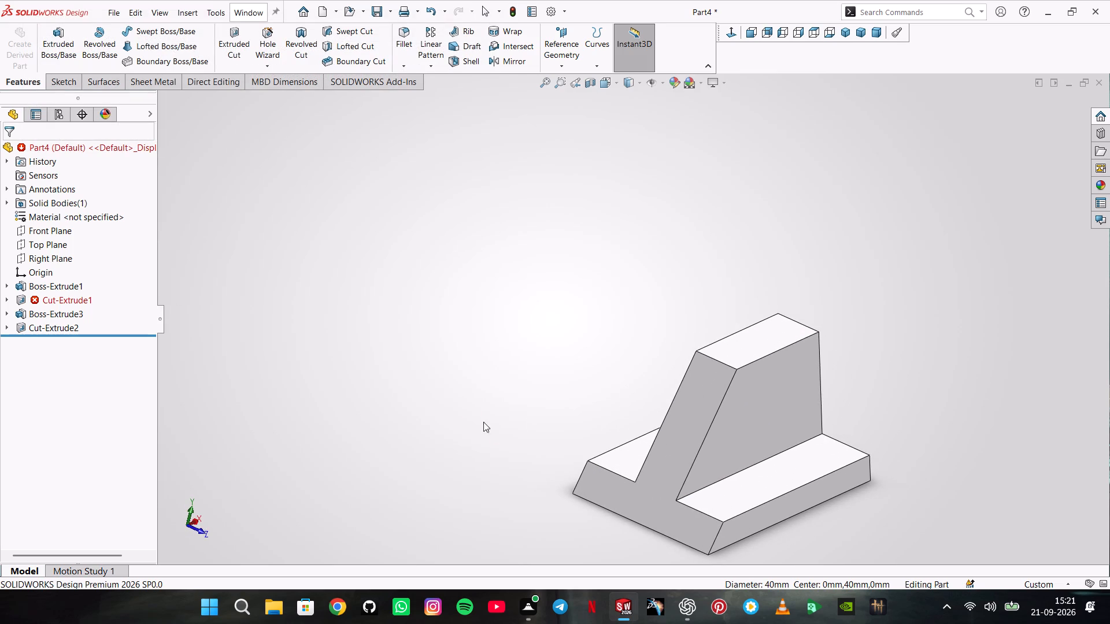
left_click(65, 302)
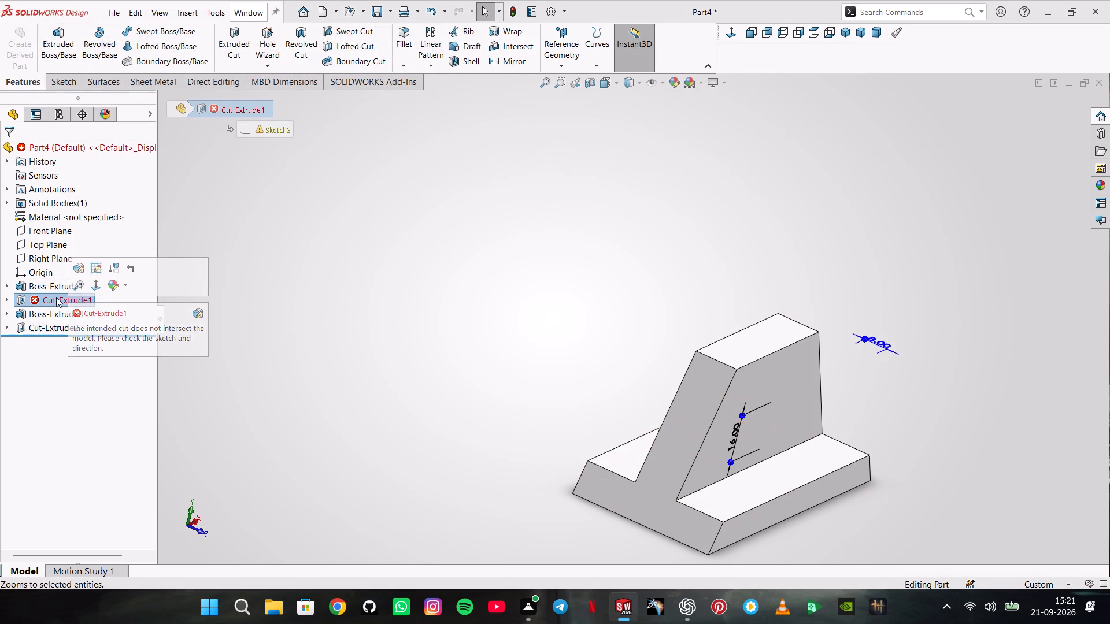
right_click(56, 297)
left_click(94, 374)
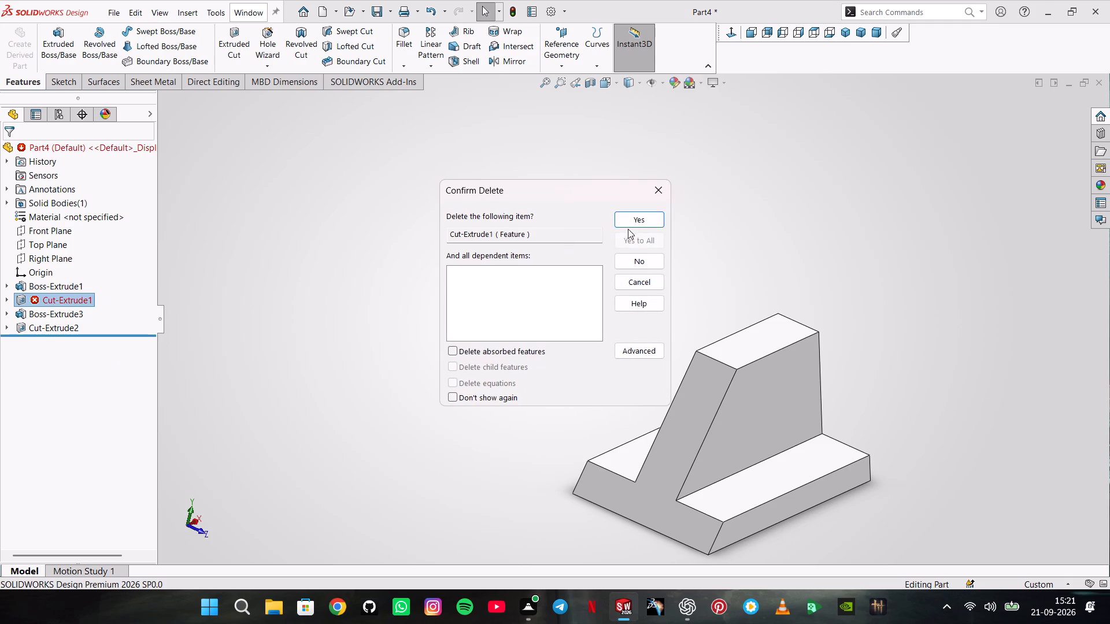
left_click(631, 225)
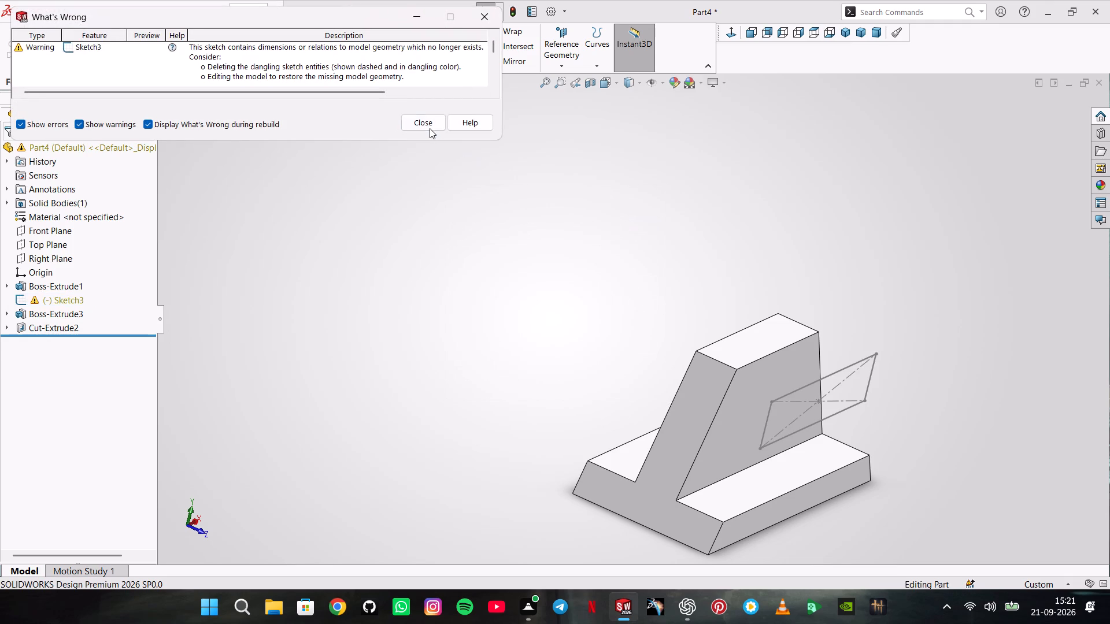
left_click(430, 127)
right_click(71, 300)
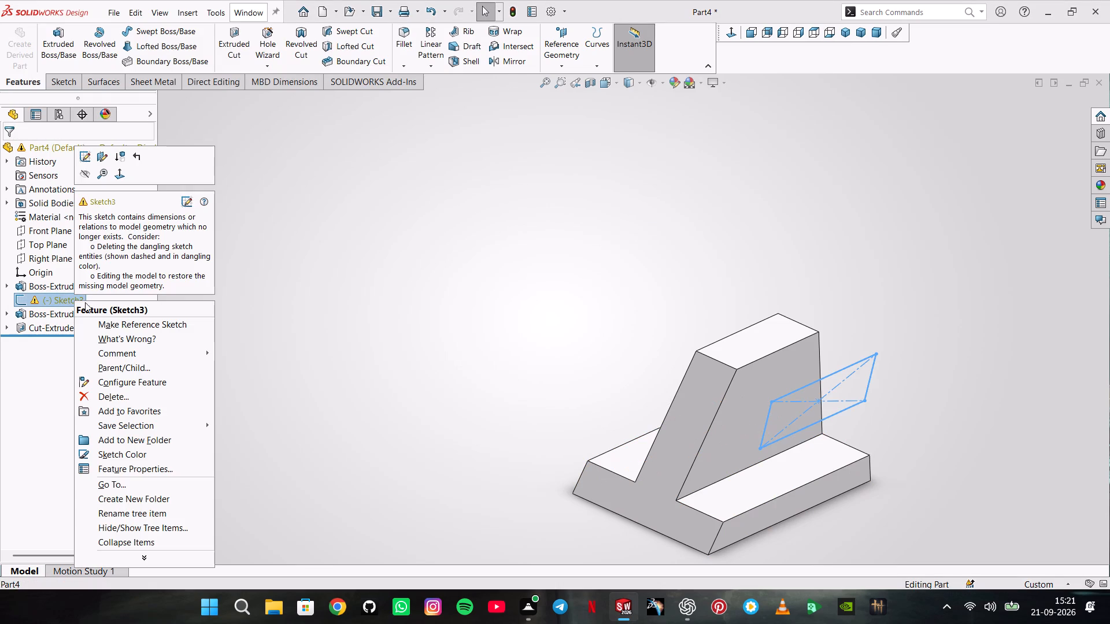
left_click(92, 393)
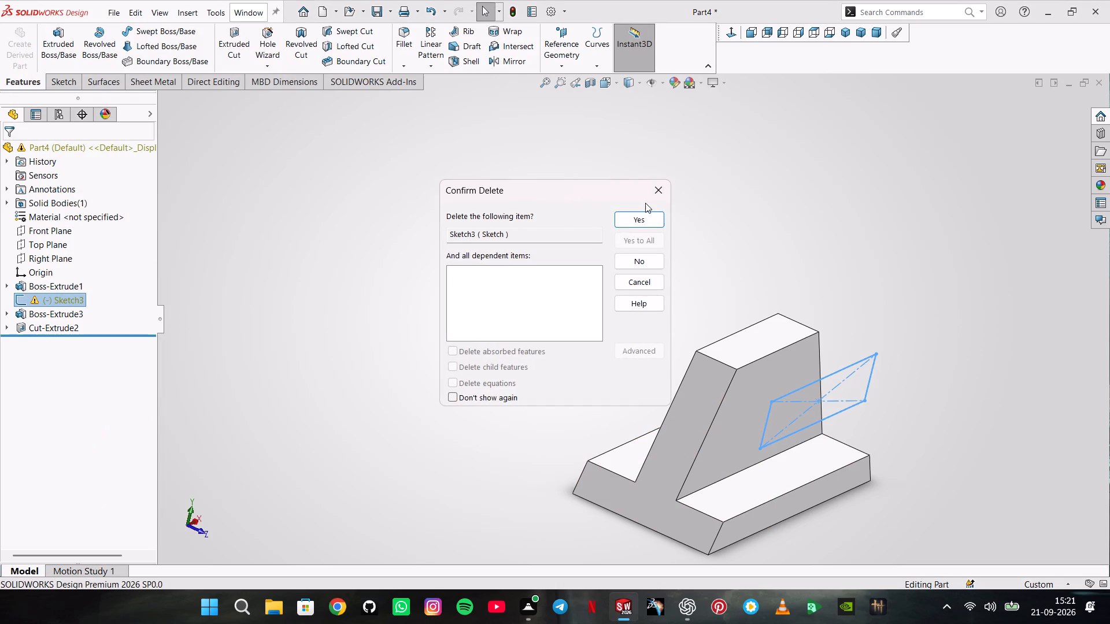
left_click(639, 214)
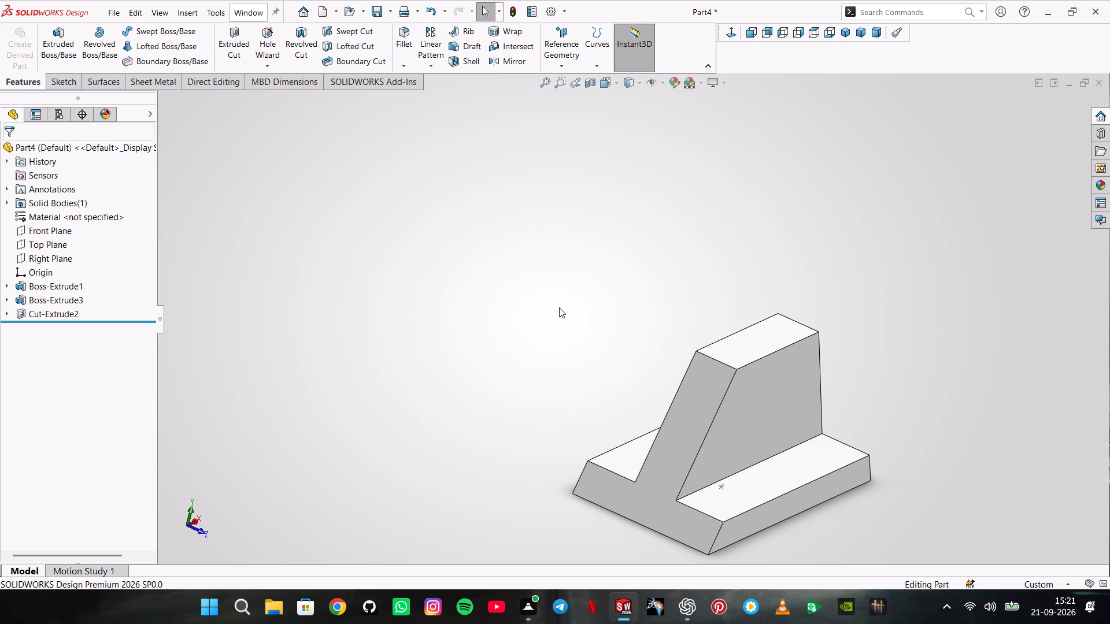
Sketch a circle about 40 mm in diameter on the Front Plane, centred about 39 mm directly above the origin.
left_click(54, 229)
left_click(69, 229)
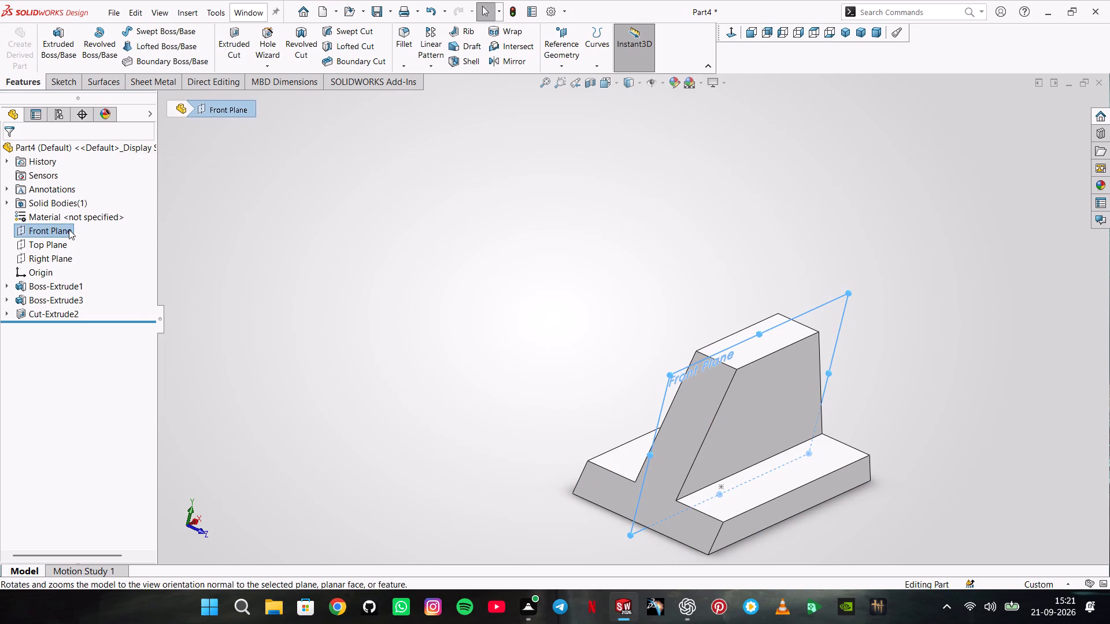
left_click(201, 232)
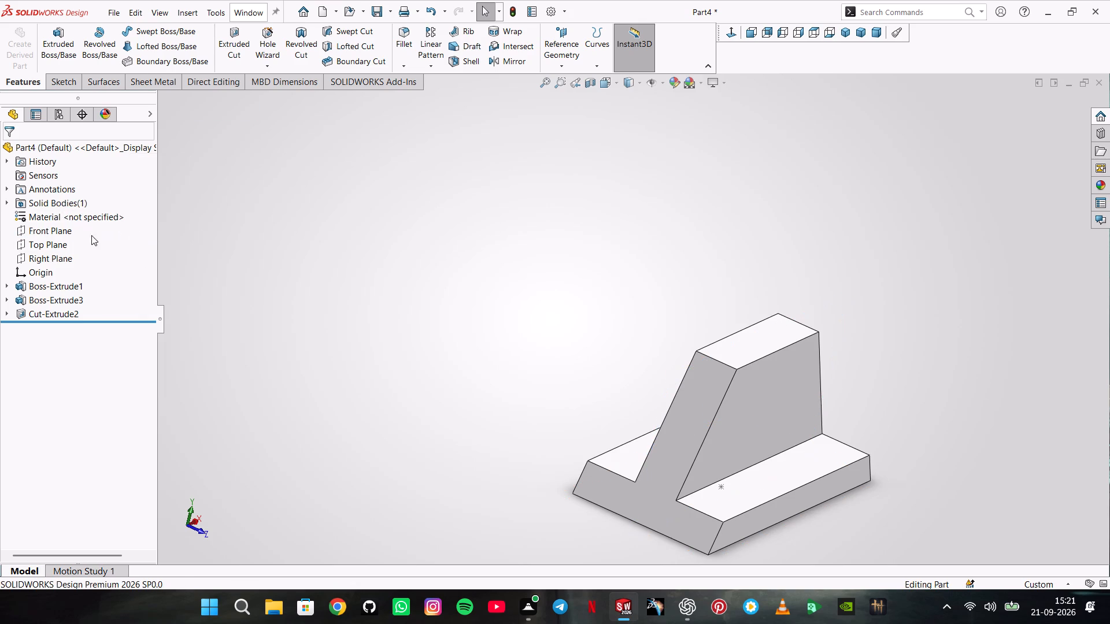
left_click(67, 231)
left_click(81, 218)
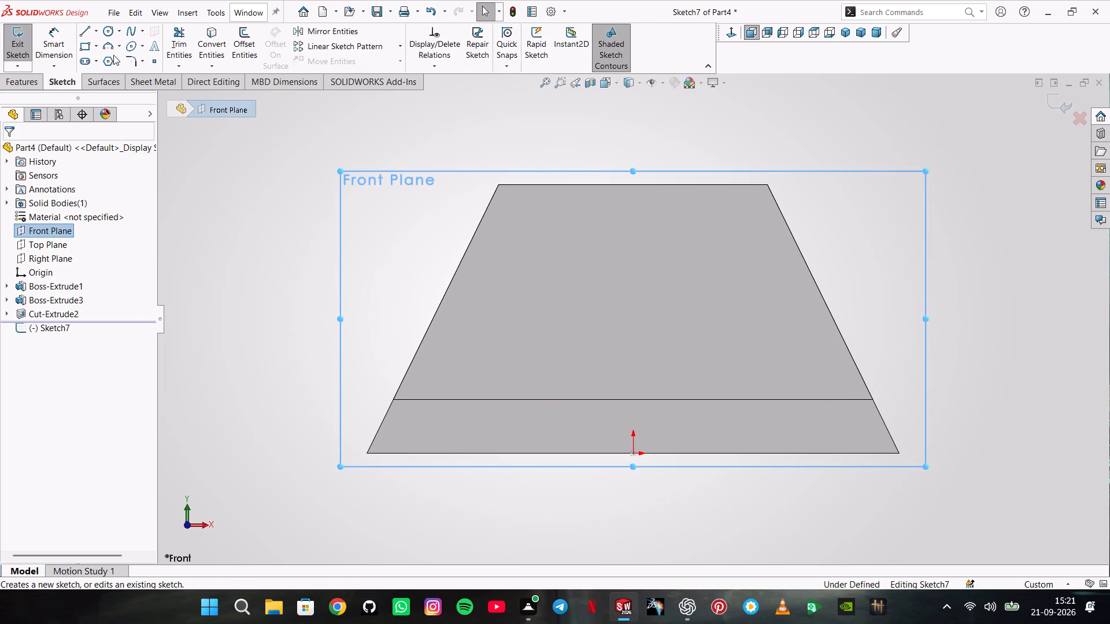
left_click(110, 31)
left_click_drag(633, 243, 630, 236)
left_click(601, 142)
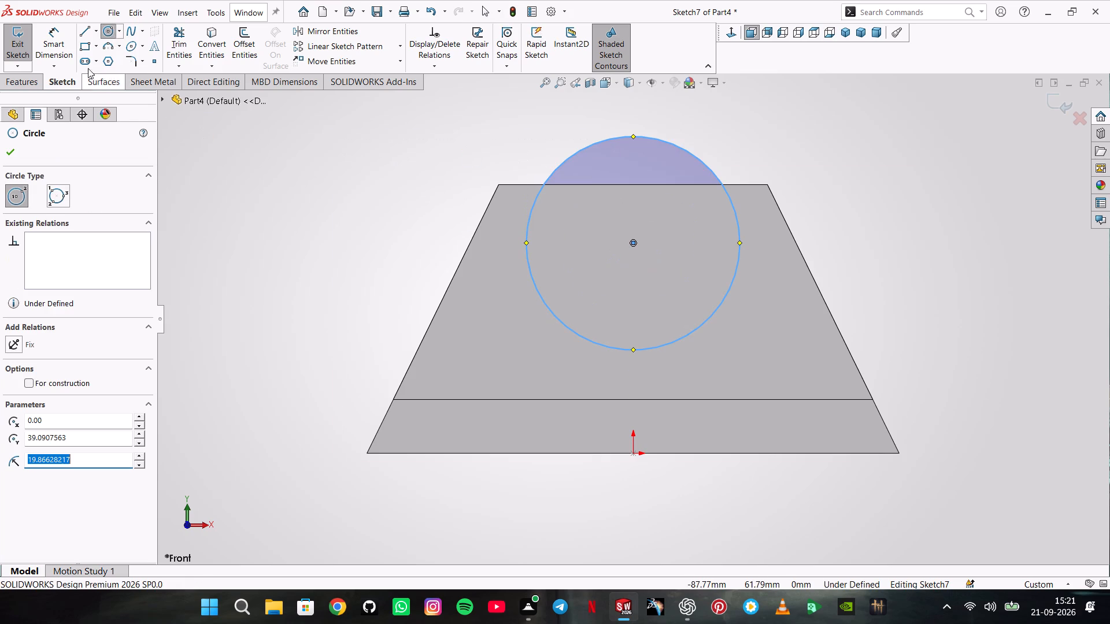
Dimension the circle's centre 10 mm below the rib's top edge and its diameter to 40 mm.
left_click(58, 47)
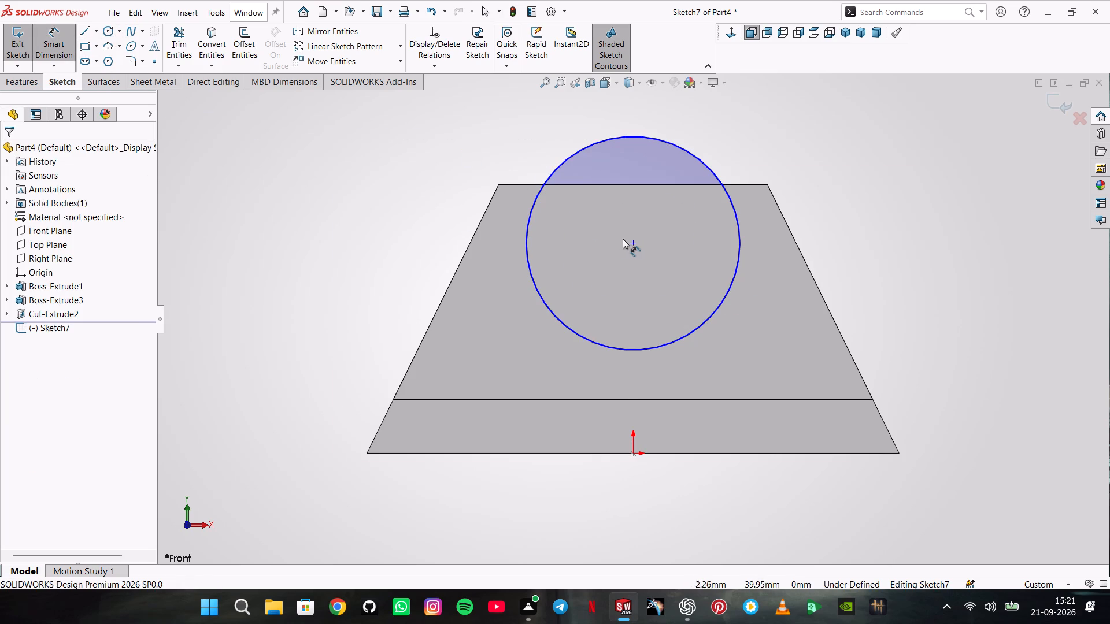
left_click(634, 246)
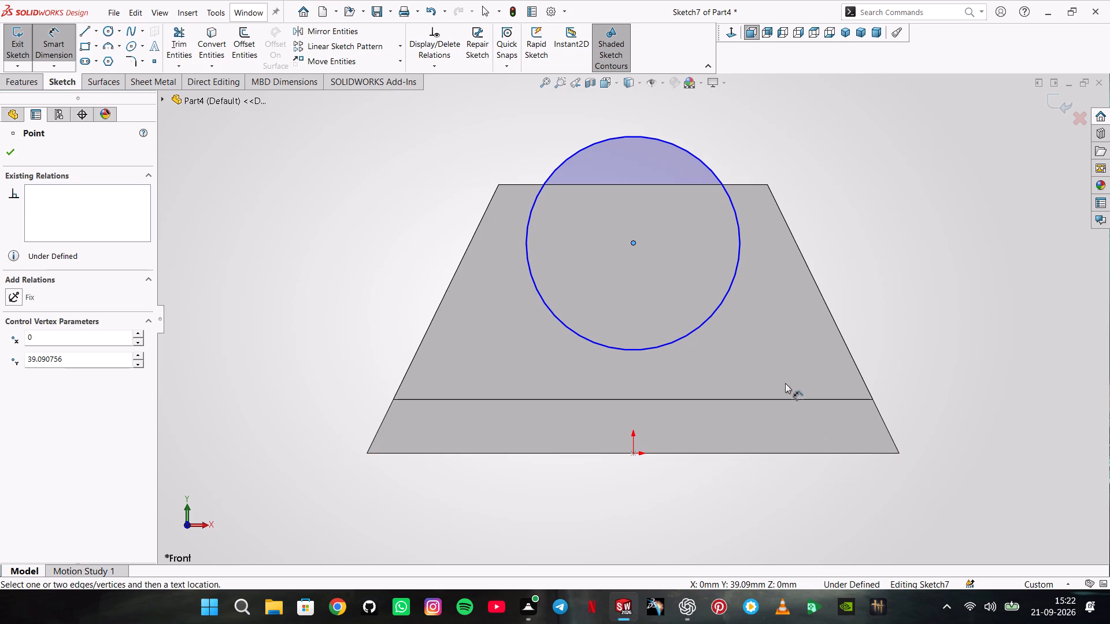
left_click(727, 296)
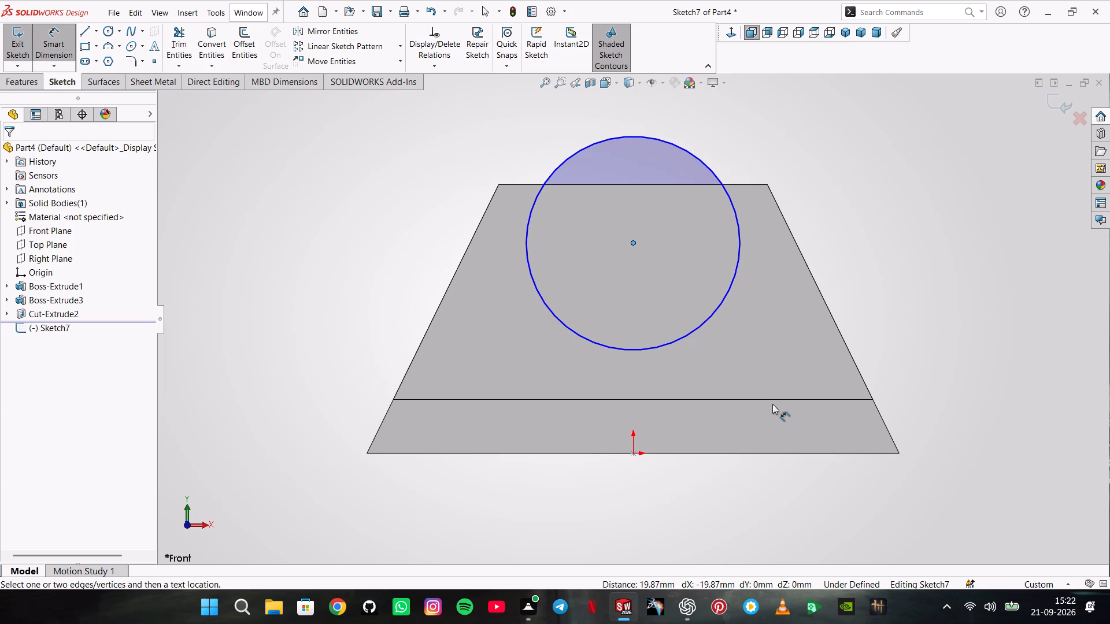
left_click(752, 183)
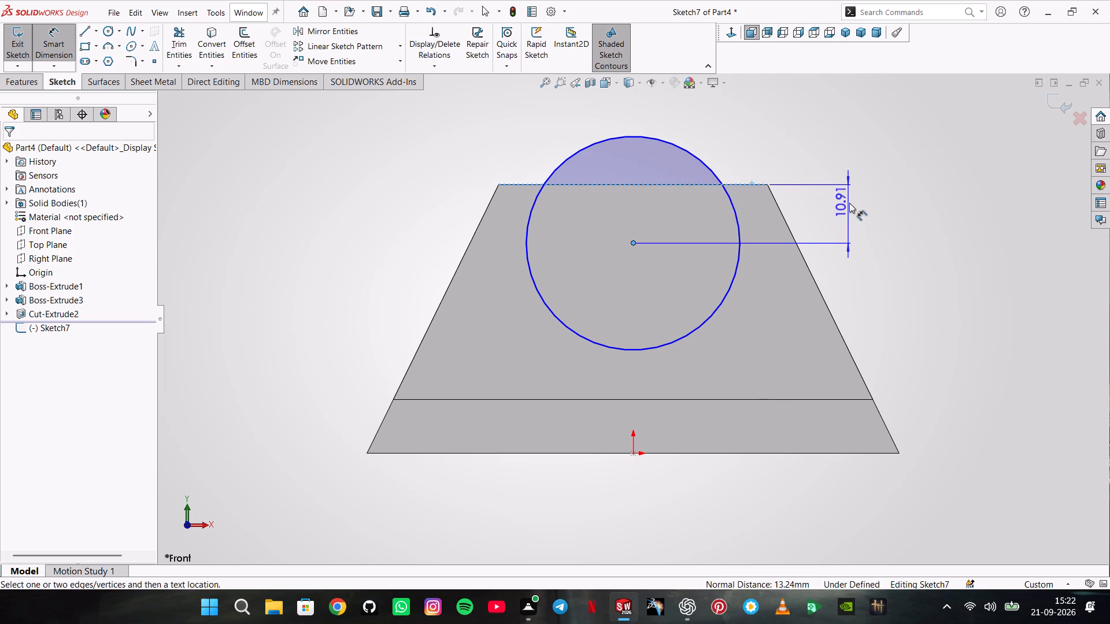
left_click(849, 203)
type("10")
key("Return")
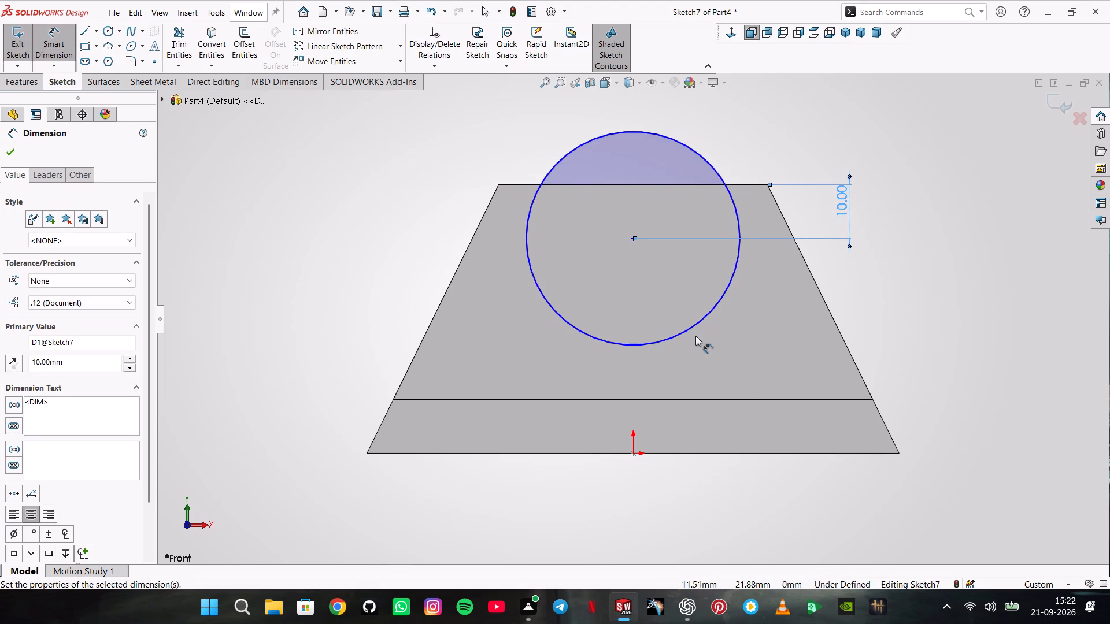
left_click(722, 174)
left_click(794, 117)
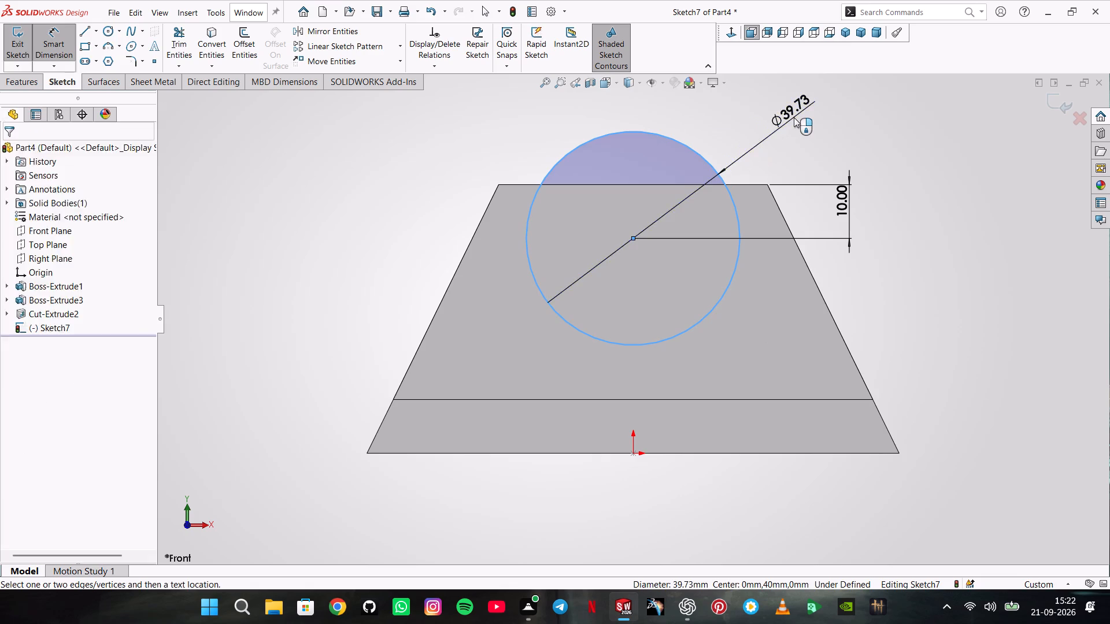
type("40")
key("Return")
Extrude the 40 mm circle 50 mm with a Mid Plane Boss-Extrude merged into the bracket.
scroll(794, 116, "up", 1)
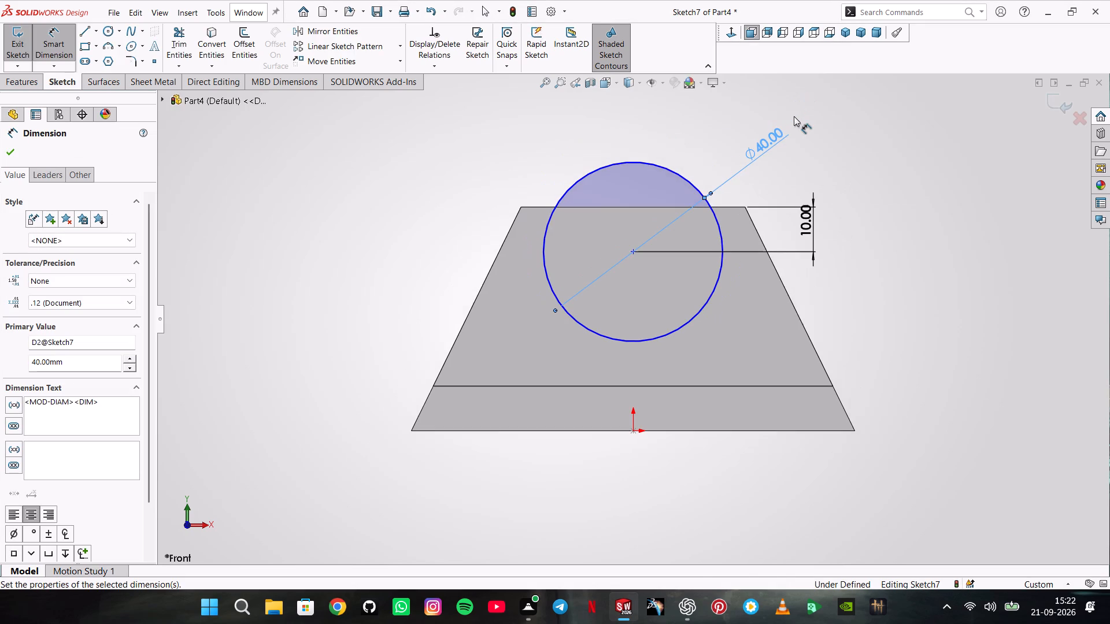
left_click(33, 89)
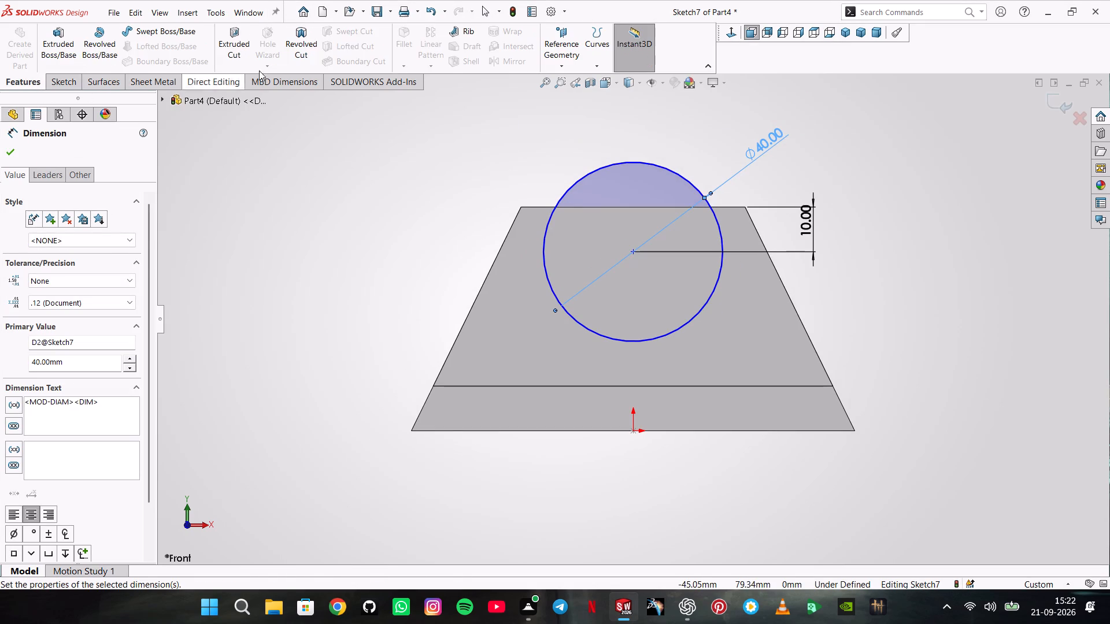
left_click(52, 47)
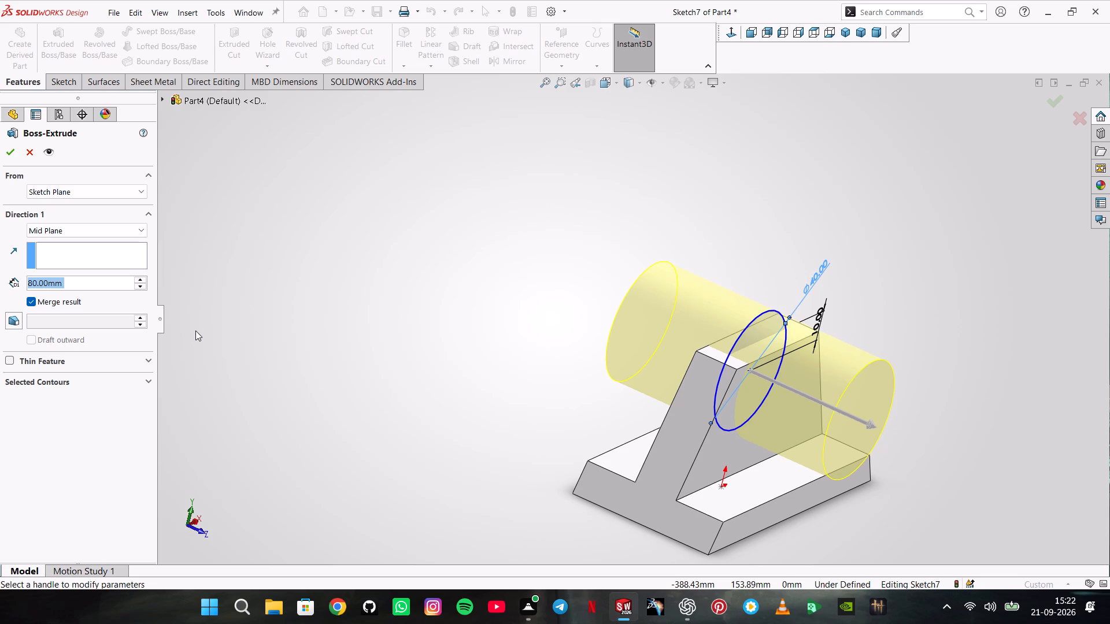
type("50")
key("Return")
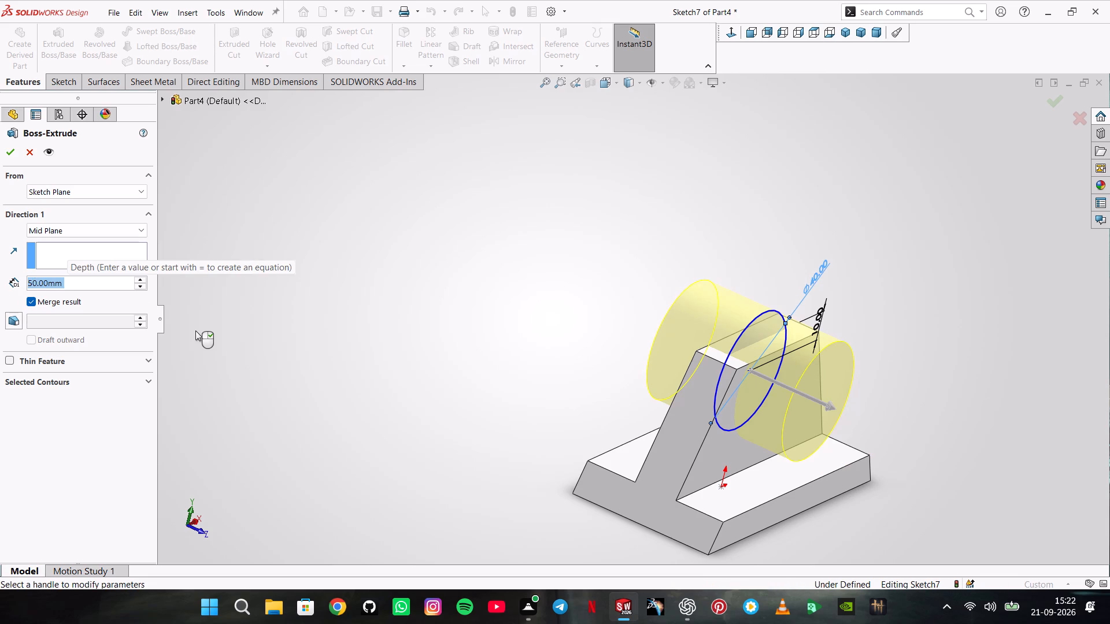
key("Return")
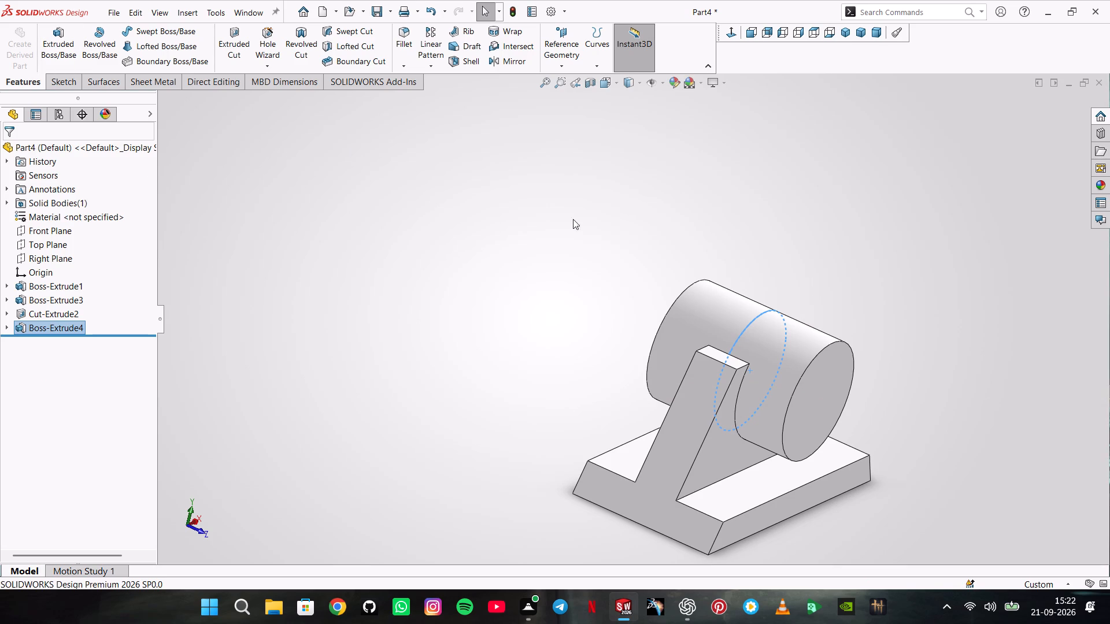
Sketch a centre rectangle about 47 × 7.5 mm on the cylinder's front face, centred on the circle and extending past both sides.
left_click(834, 385)
left_click(886, 353)
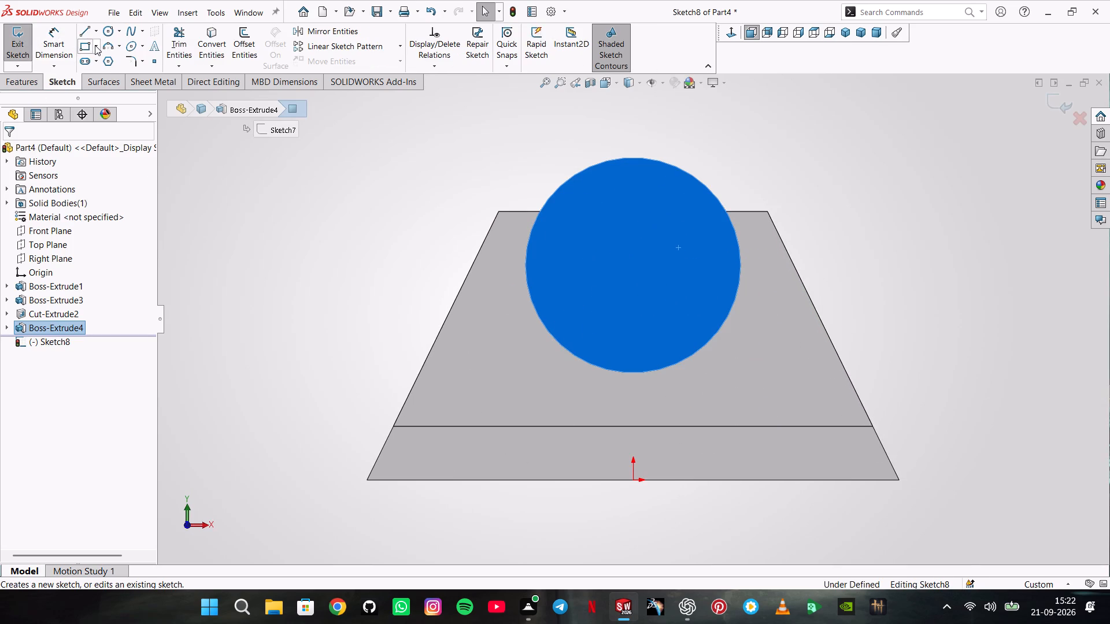
left_click(95, 45)
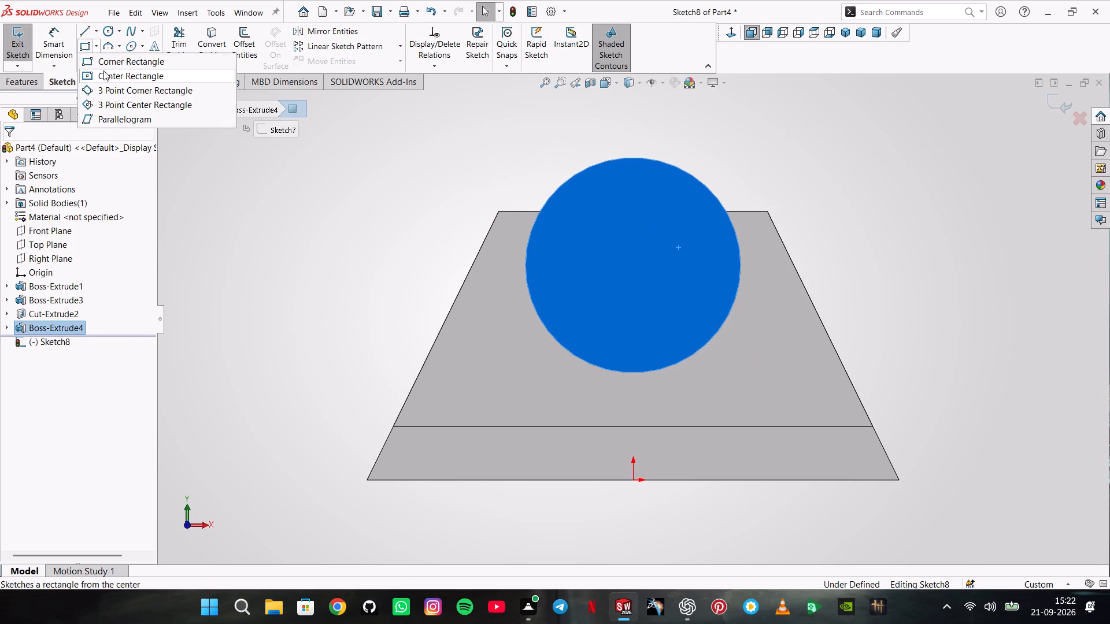
left_click(106, 73)
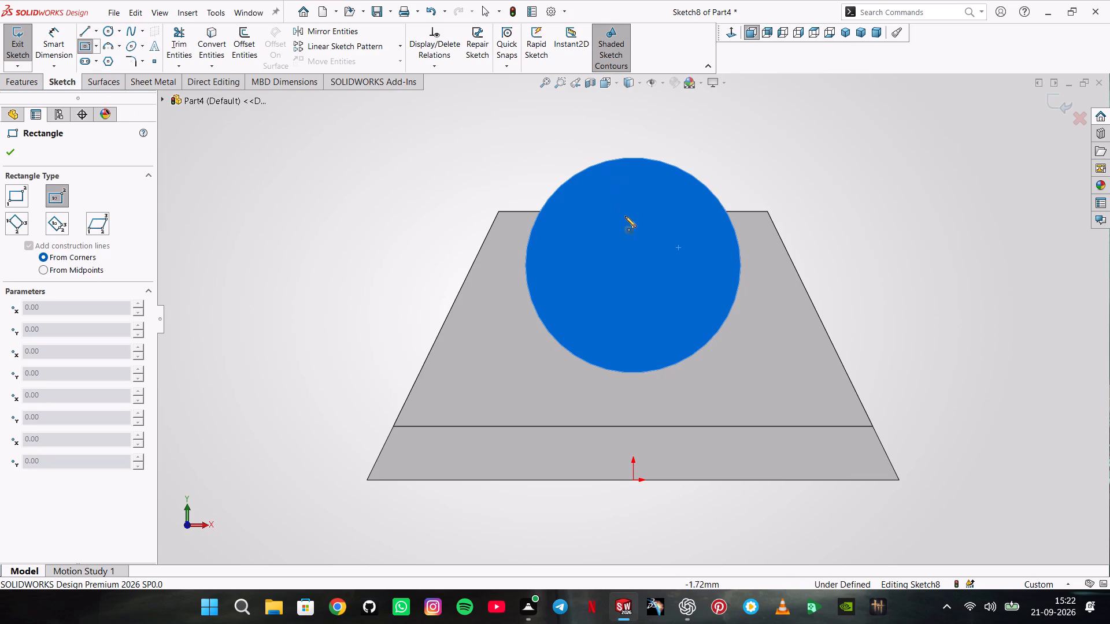
left_click(635, 267)
left_click(760, 285)
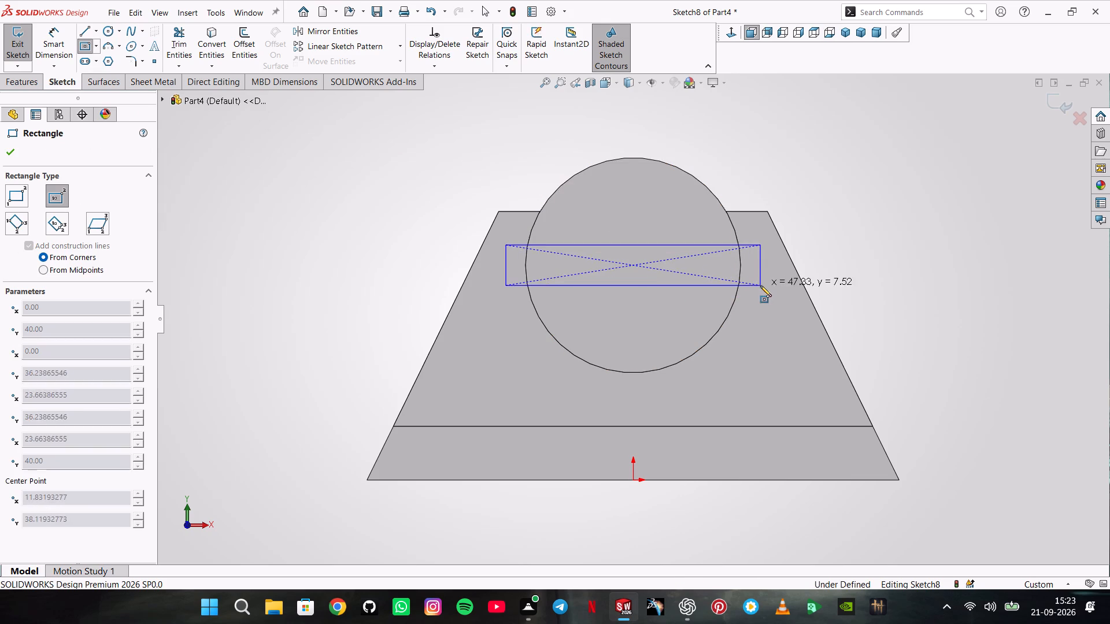
Set the rectangle's height to 16 mm.
left_click(43, 32)
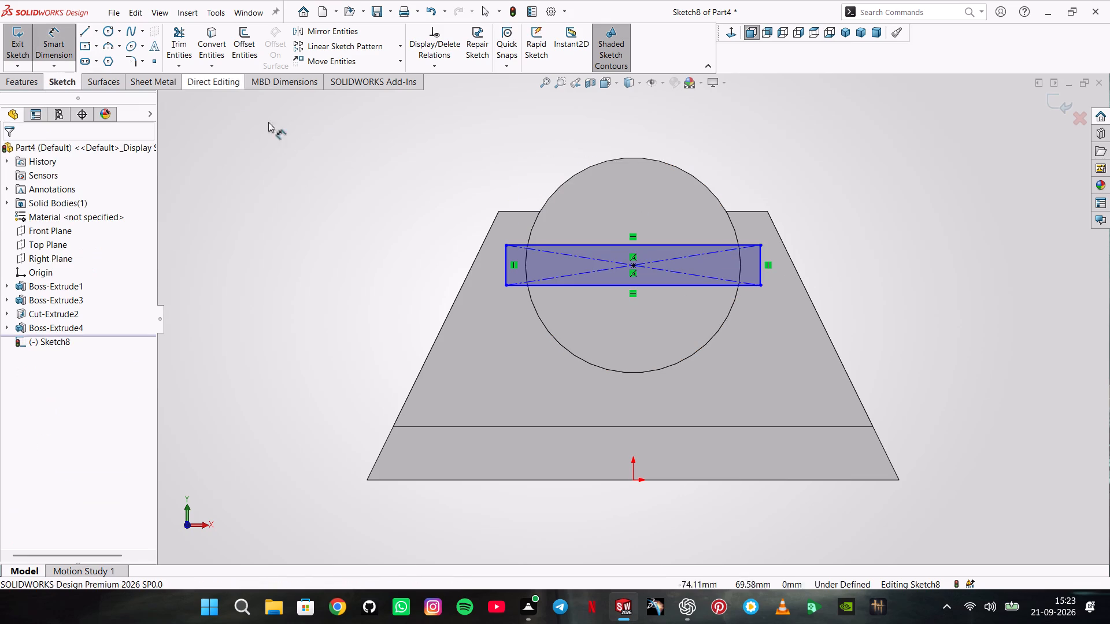
left_click(760, 255)
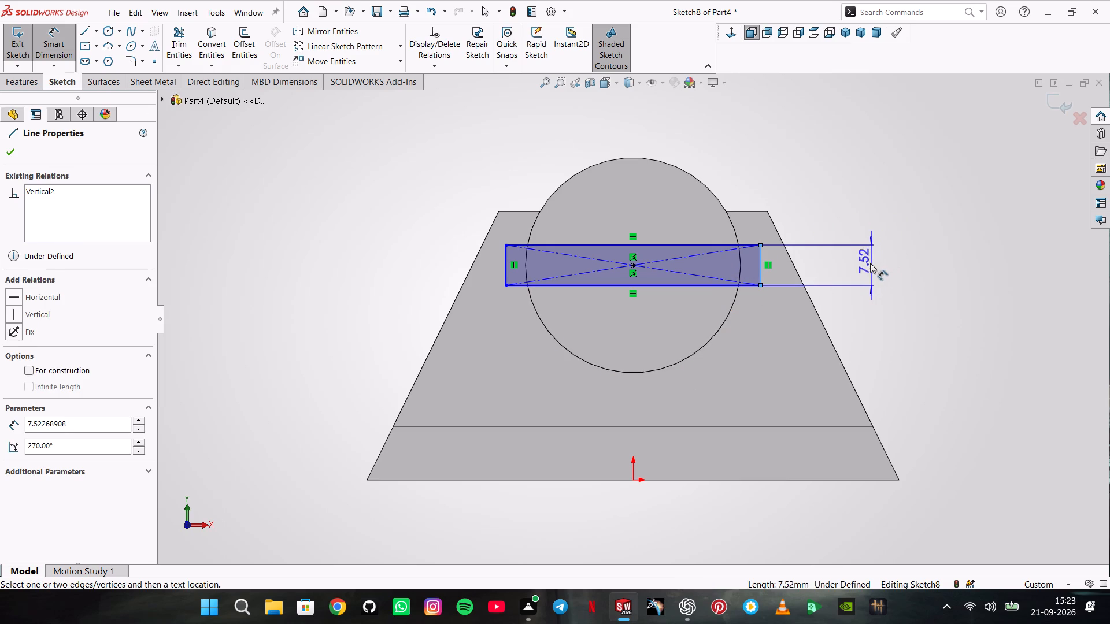
left_click(870, 263)
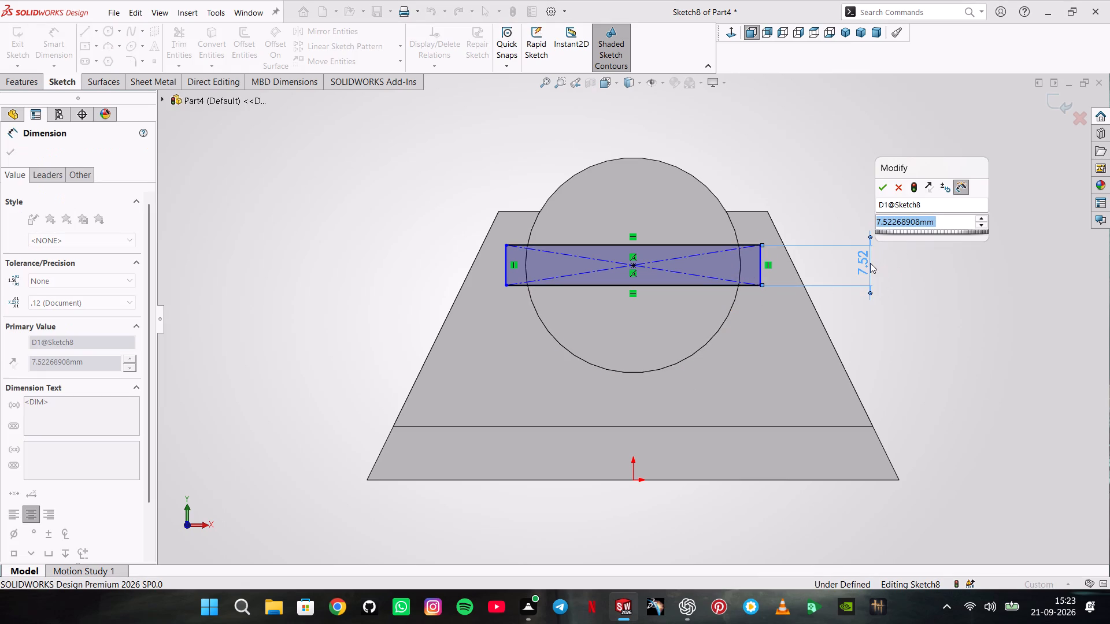
type("16")
key("Return")
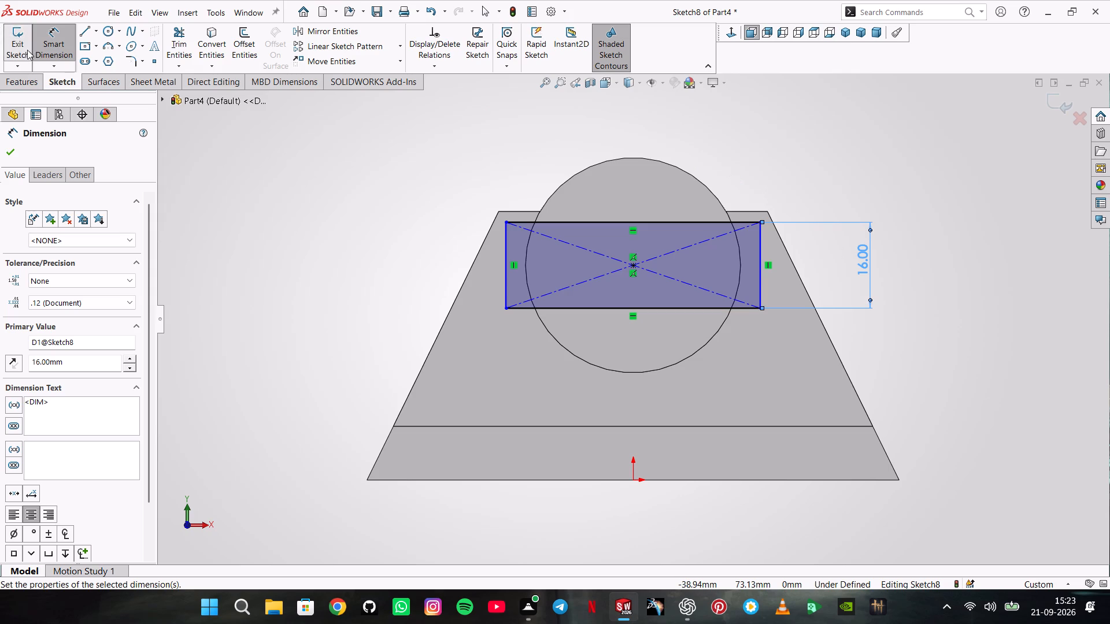
Cut-extrude the 16 mm high rectangle into the cylinder's front face with a Blind depth of 8 mm.
left_click(35, 79)
left_click(232, 36)
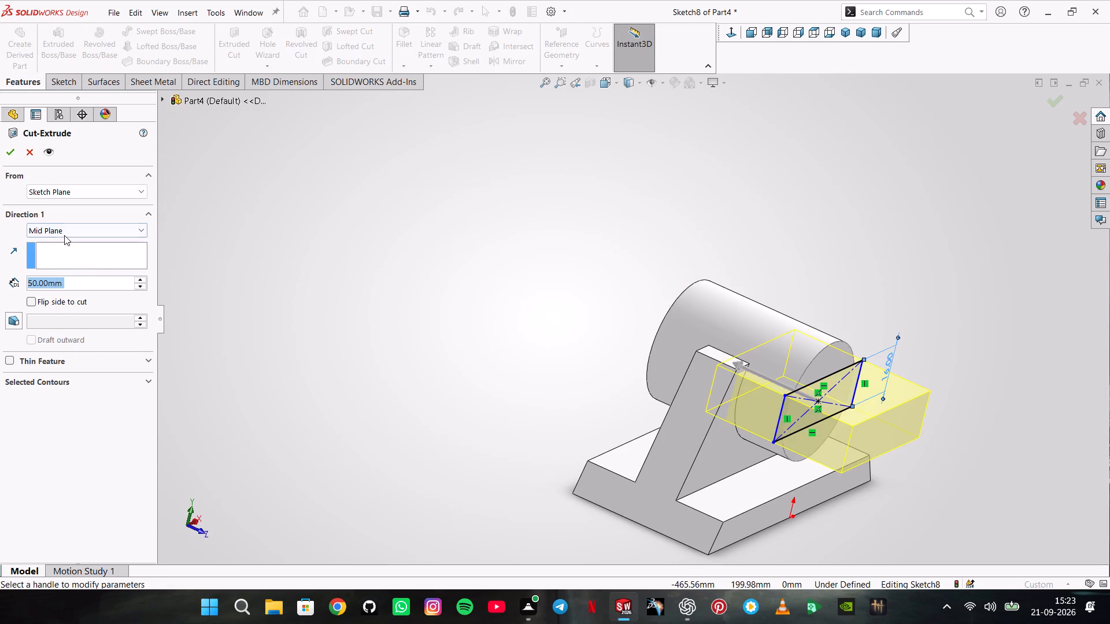
left_click(65, 235)
left_click(61, 242)
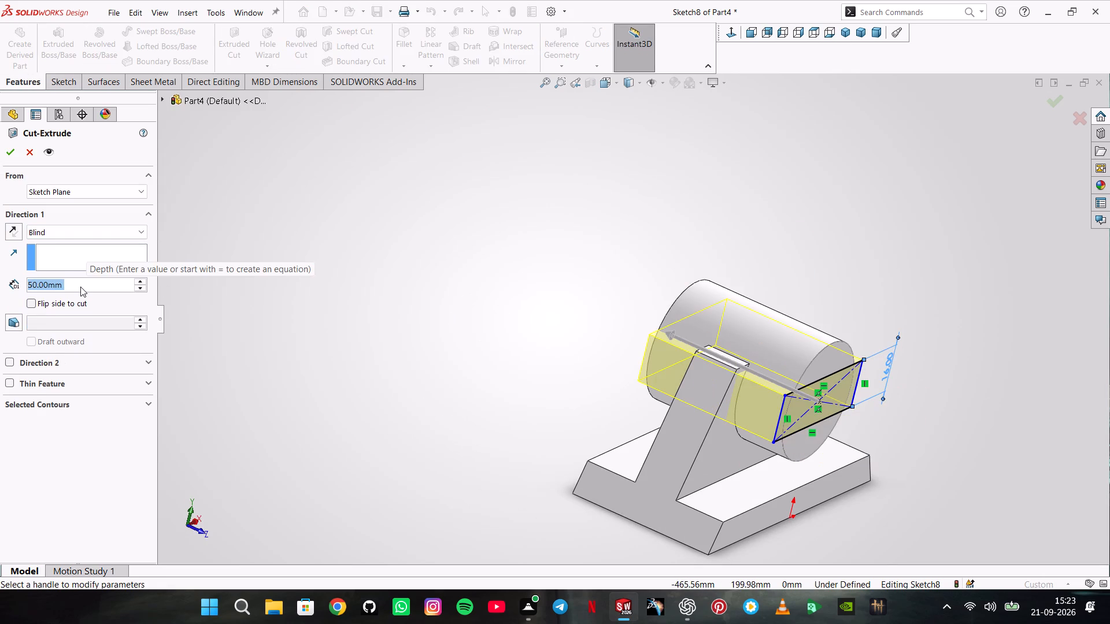
key("8")
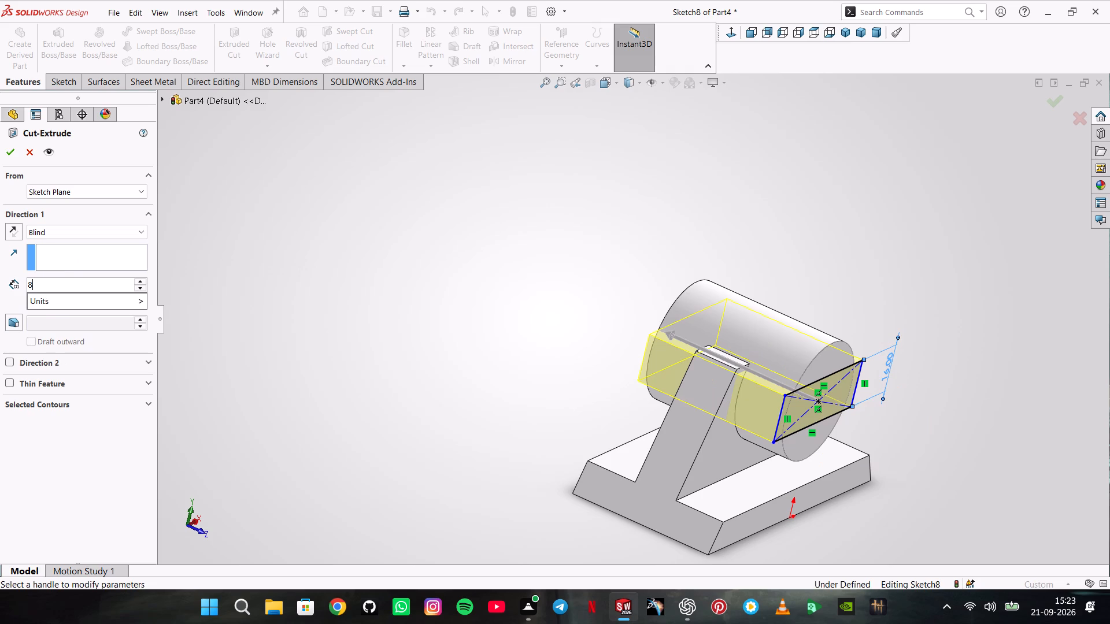
key("Return")
key("Return")
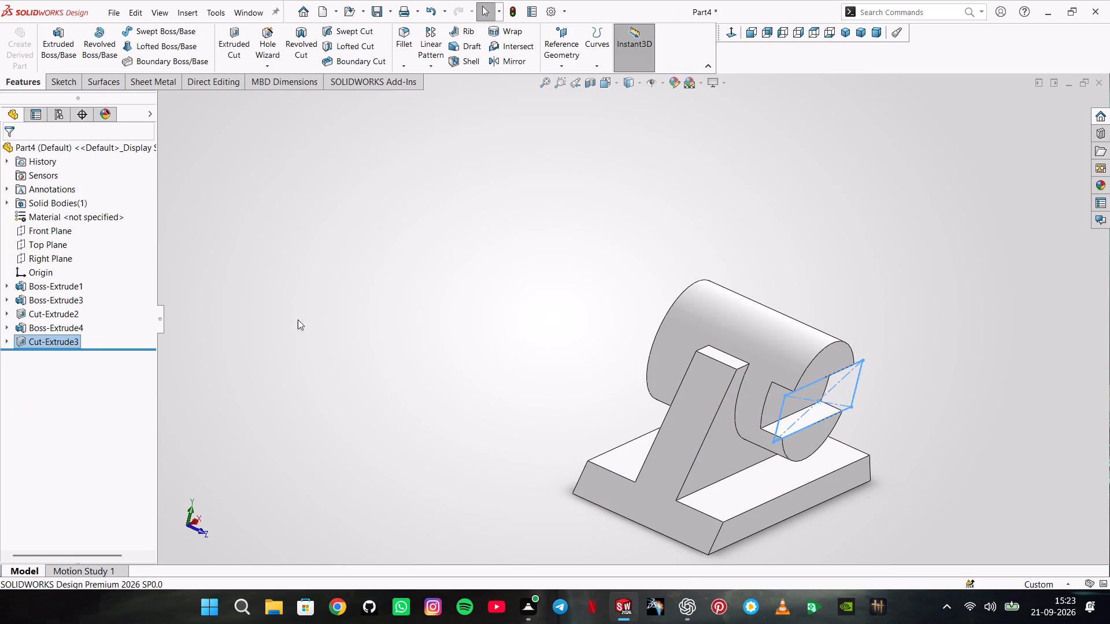
left_click(375, 333)
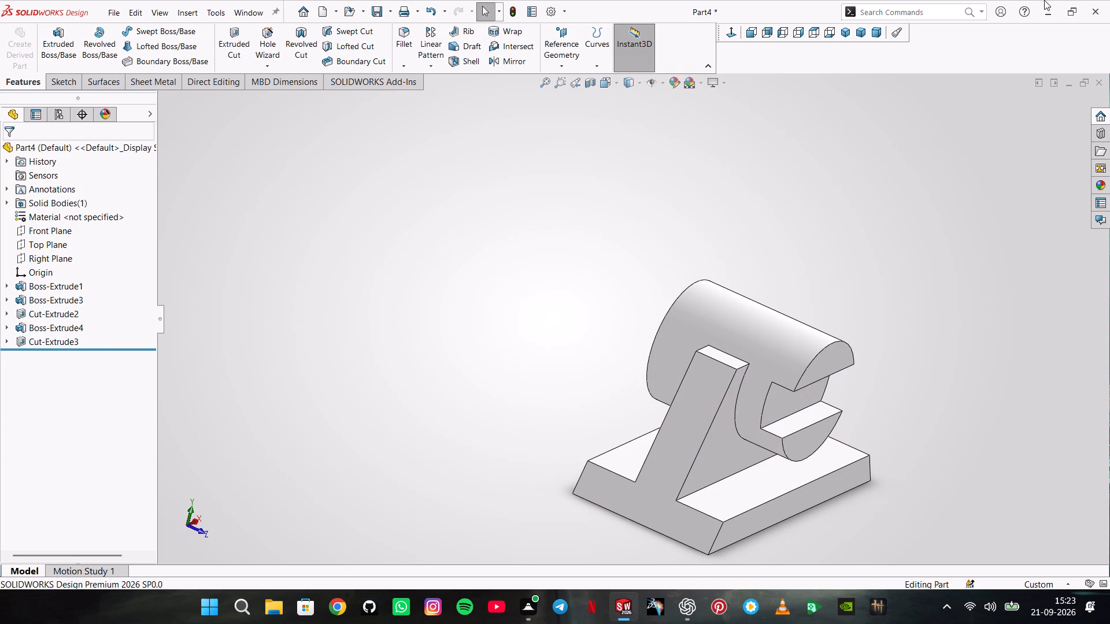
Save the part as 3DE13 in SOLIDWORKS Part format in the 3D SOLIDWORKS folder.
left_click(863, 29)
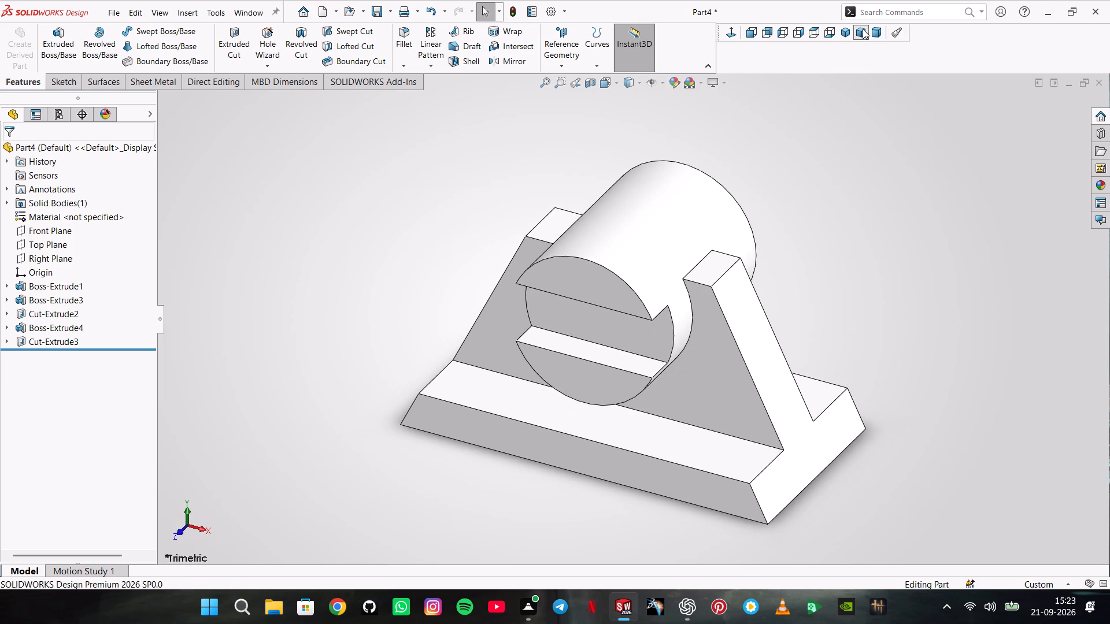
left_click(849, 31)
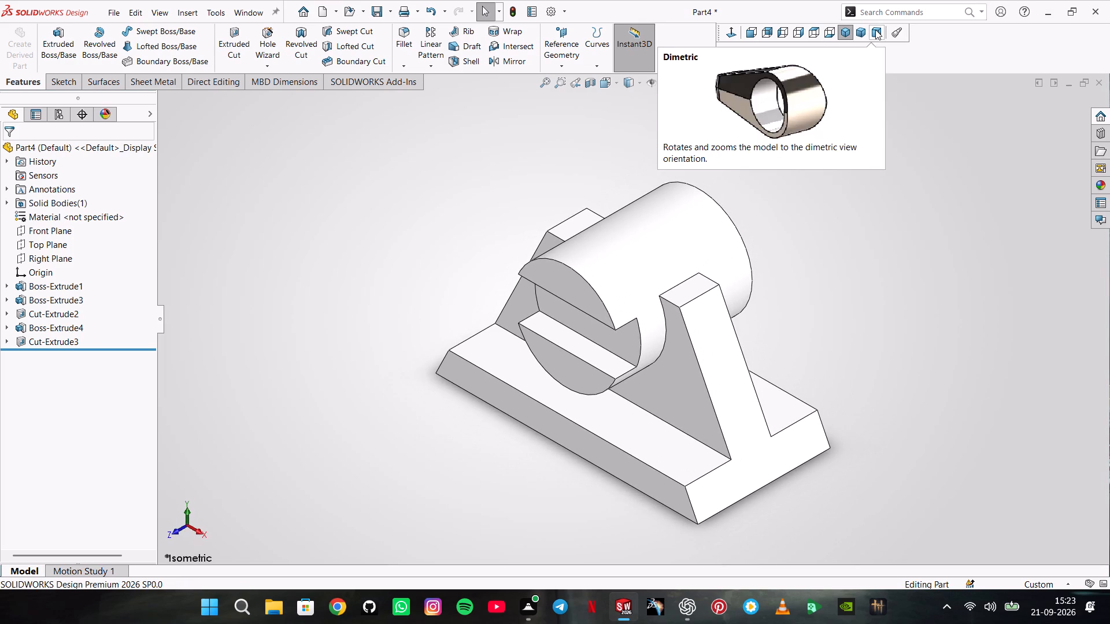
left_click(875, 29)
left_click(863, 31)
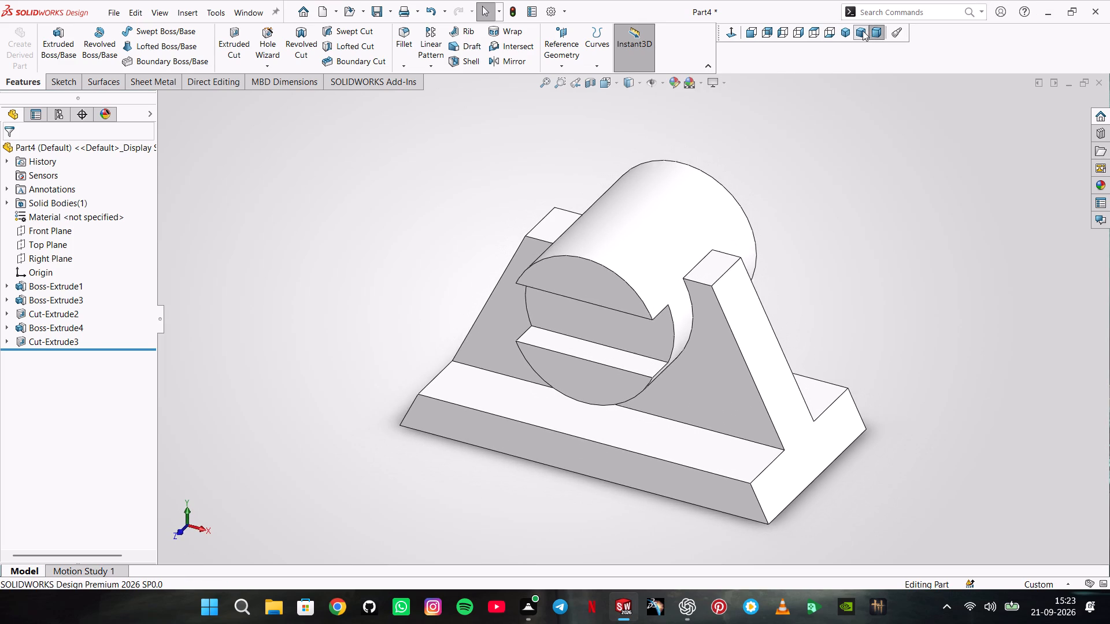
left_click(847, 34)
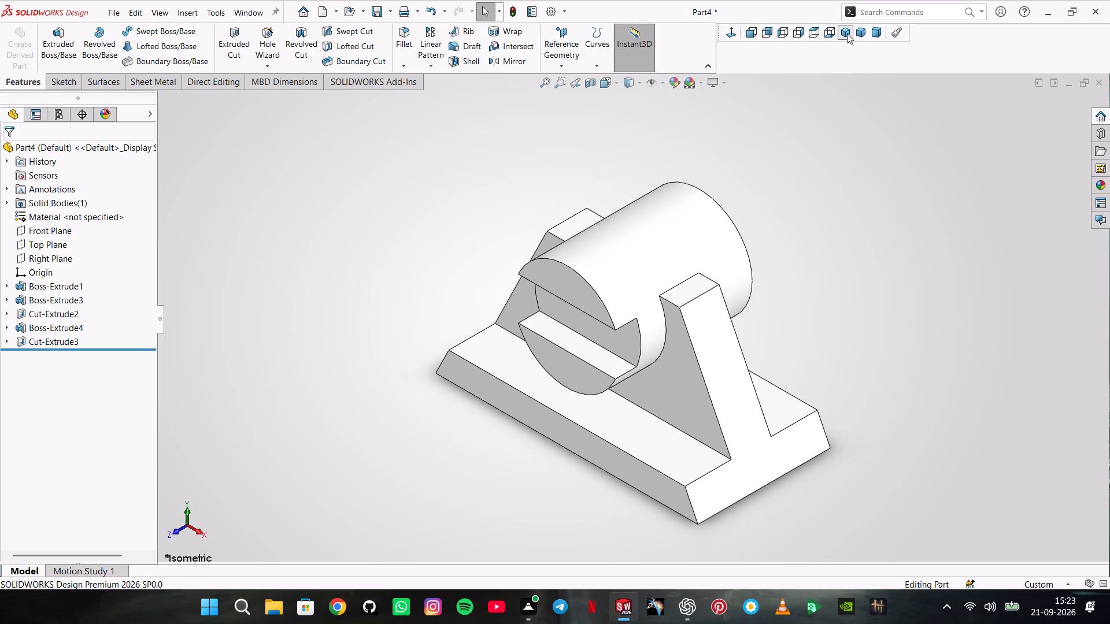
left_click(115, 12)
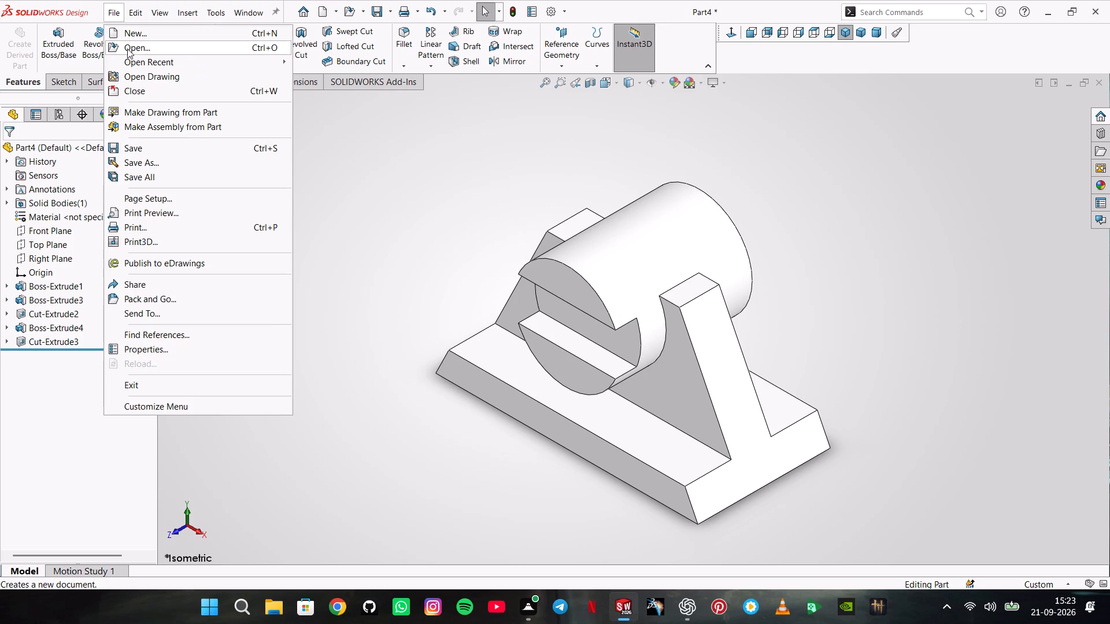
left_click(130, 145)
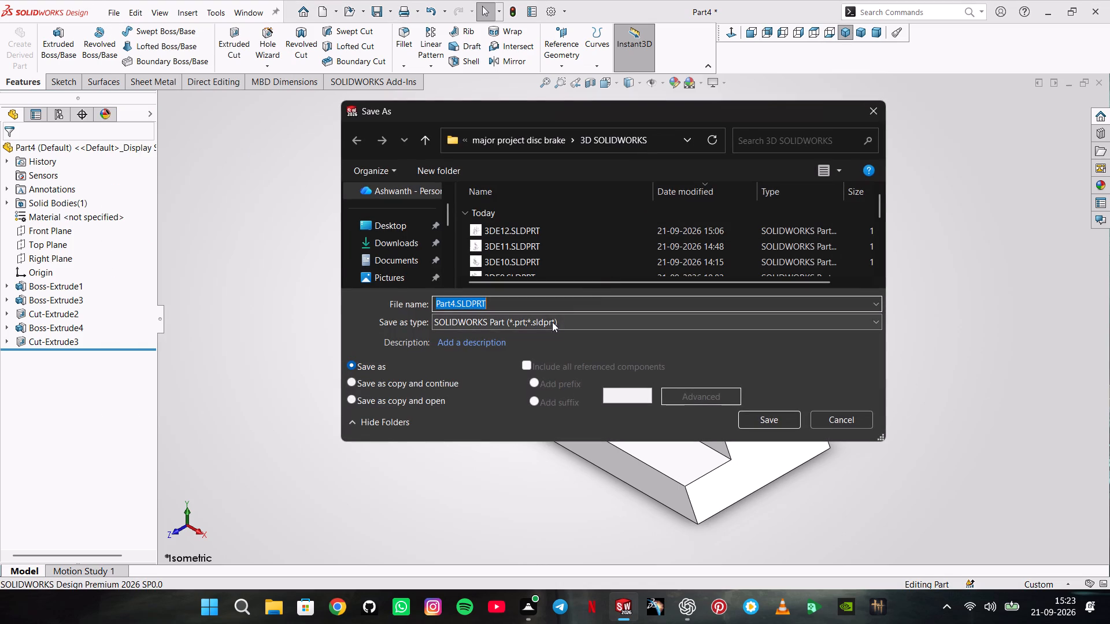
left_click(454, 302)
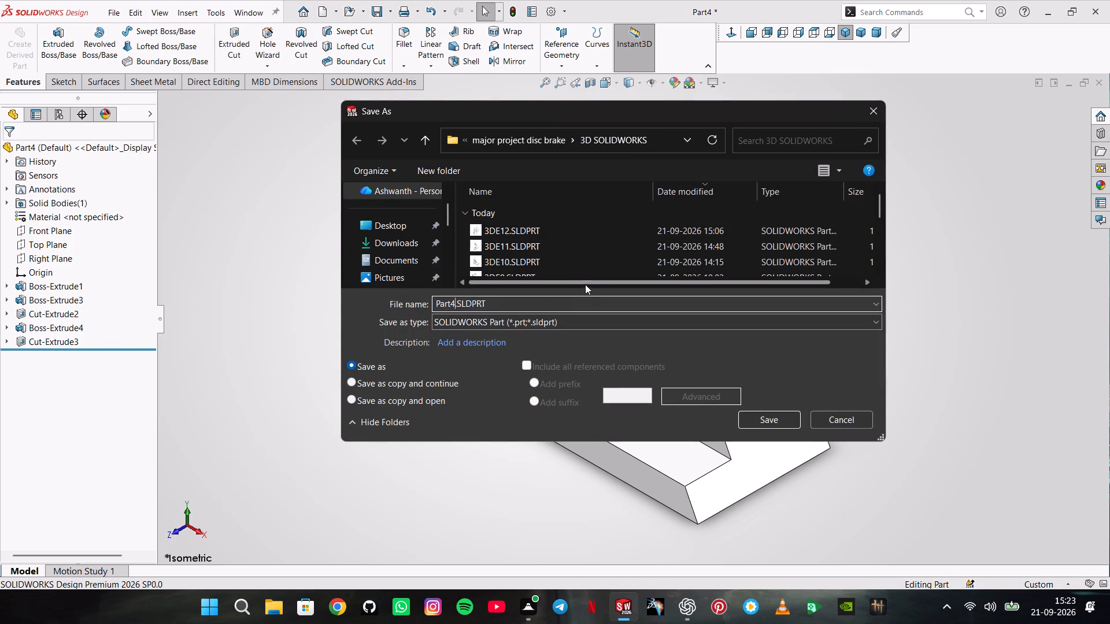
key("BackSpace")
key("BackSpace")
key("BackSpace")
key("BackSpace")
key("BackSpace")
key("BackSpace")
key("BackSpace")
key("BackSpace")
key("BackSpace")
key("BackSpace")
key("BackSpace")
key("BackSpace")
type("3D")
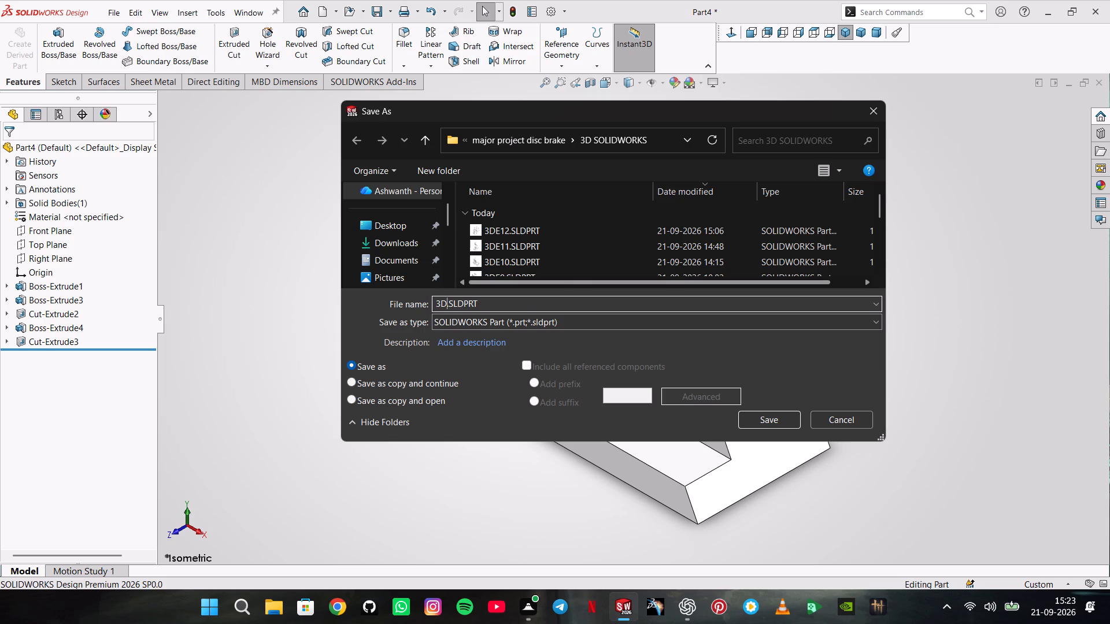
key("shift+e")
type("13")
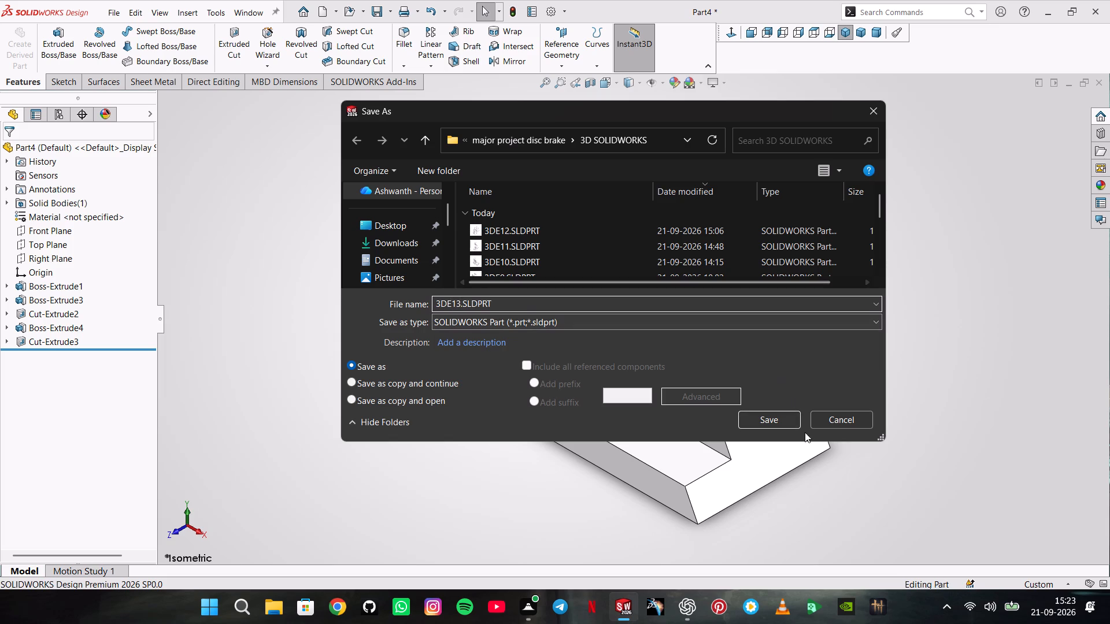
left_click(784, 426)
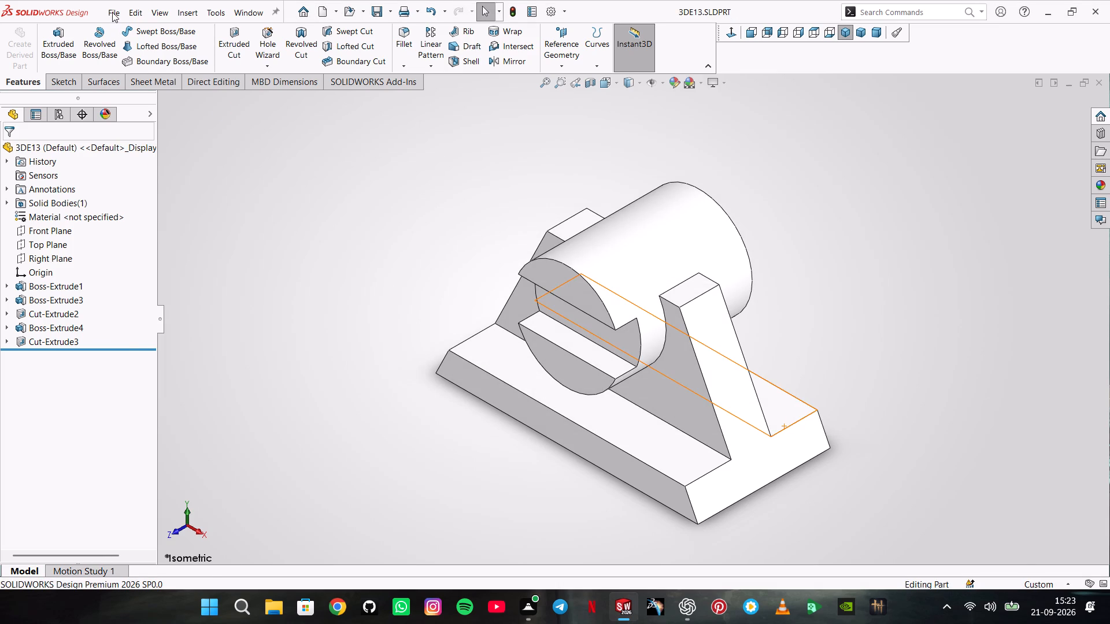
Save a PDF copy of the part as 3DE13.pdf in the same folder.
left_click(112, 12)
left_click(146, 162)
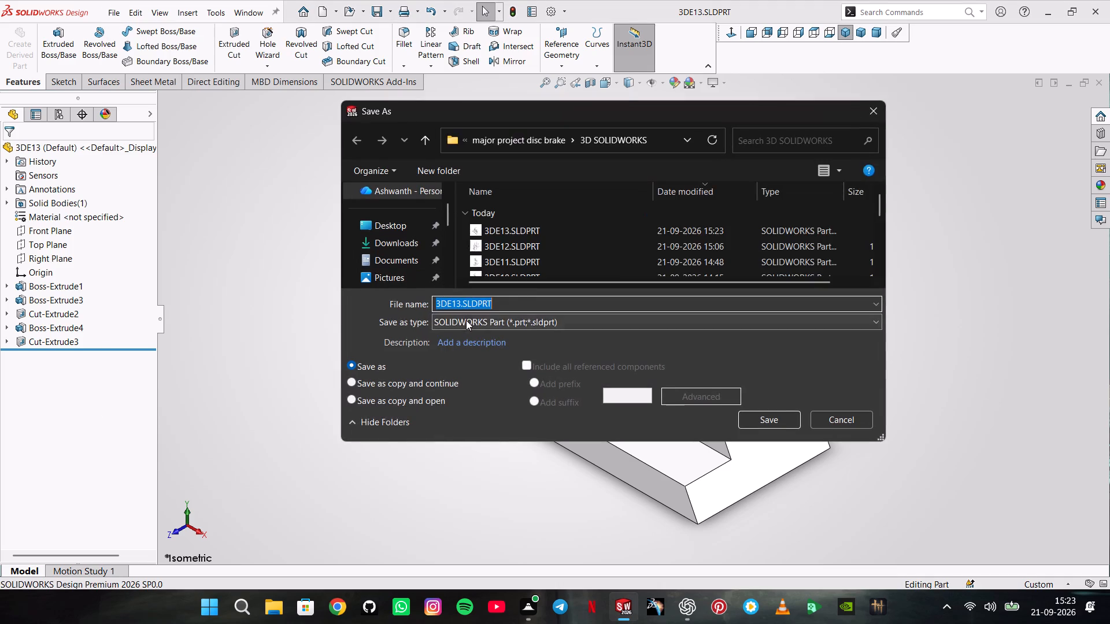
left_click(466, 320)
left_click(541, 108)
left_click(771, 439)
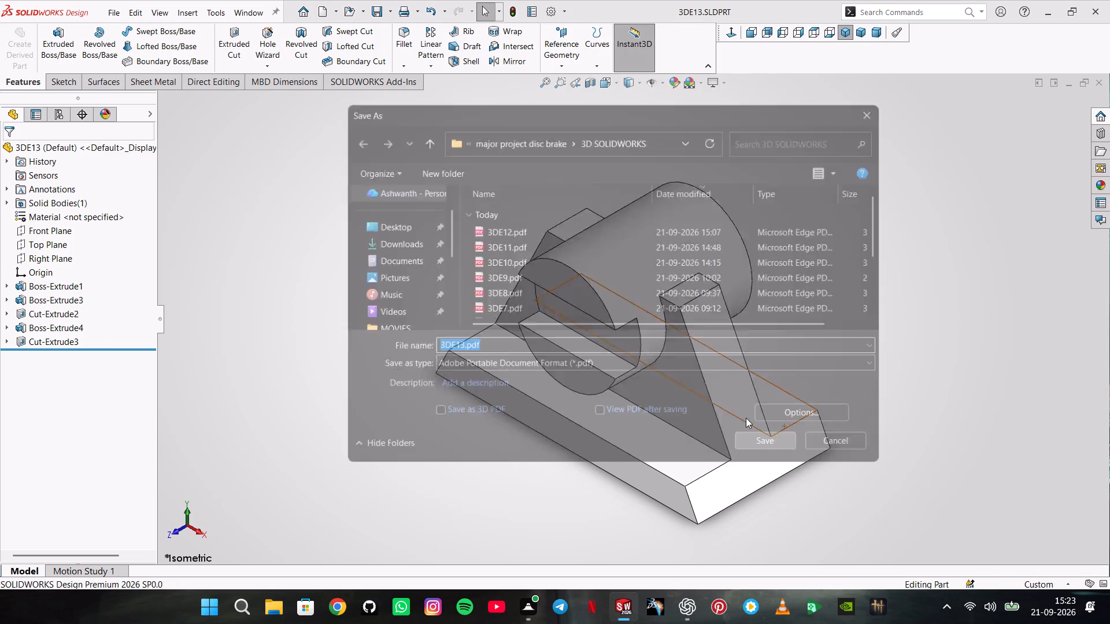